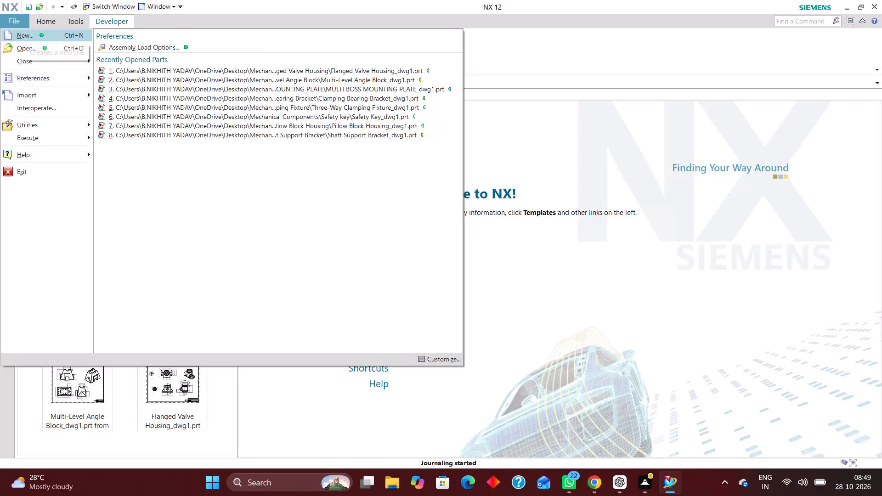
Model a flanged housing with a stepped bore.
Create a new millimetre part from the Model template in the Mechanical Components folder's Flanged Housing Unit subfolder.
click(25, 33)
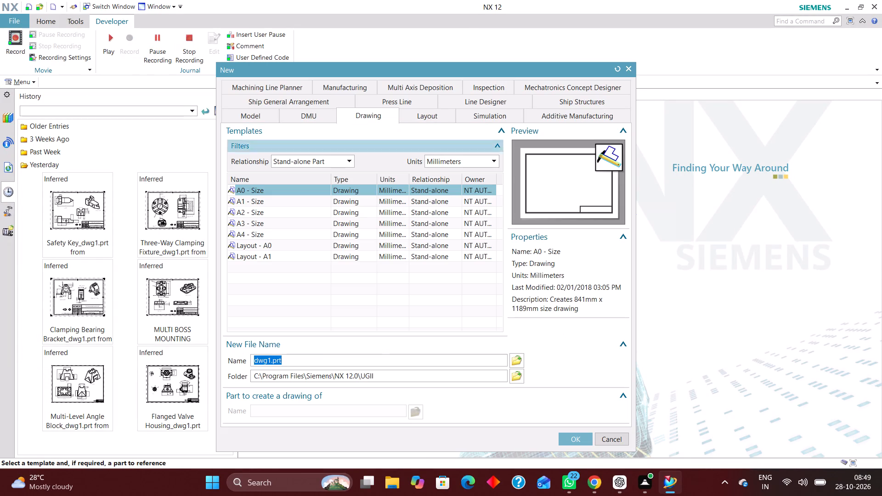
click(233, 115)
click(520, 374)
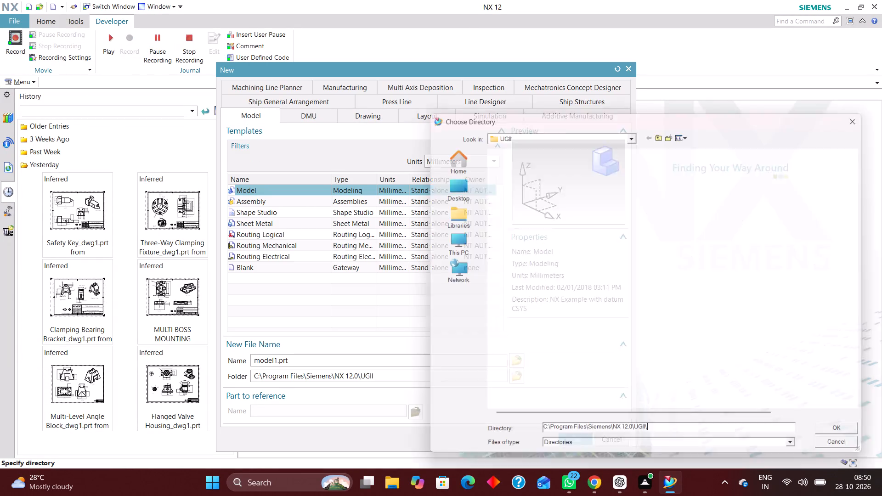
click(448, 245)
click(449, 188)
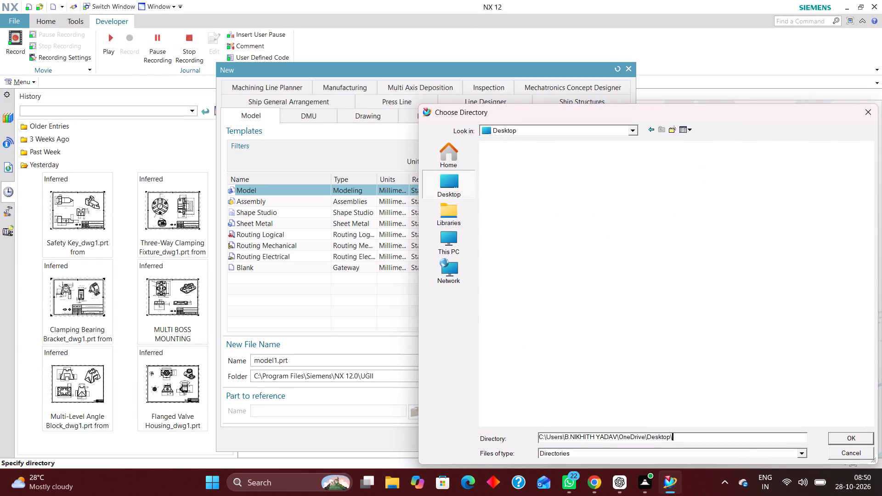
click(833, 272)
click(829, 268)
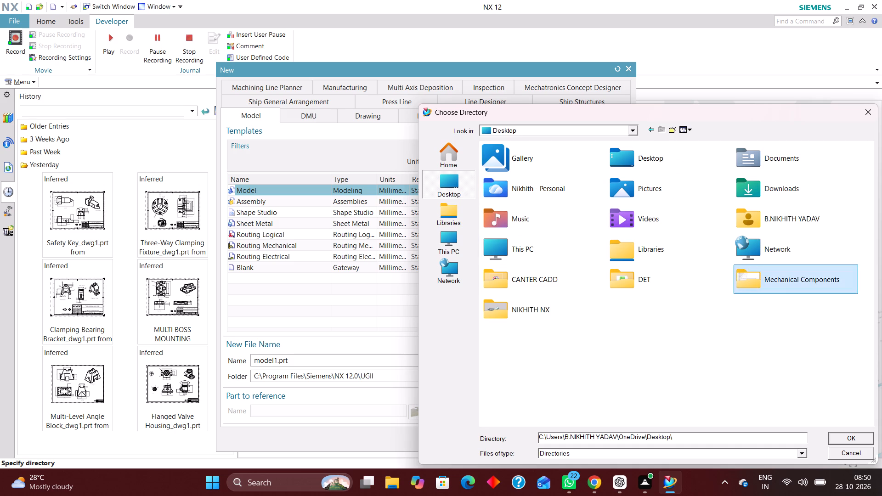
click(813, 321)
double_click(819, 271)
scroll(573, 290, down, 6)
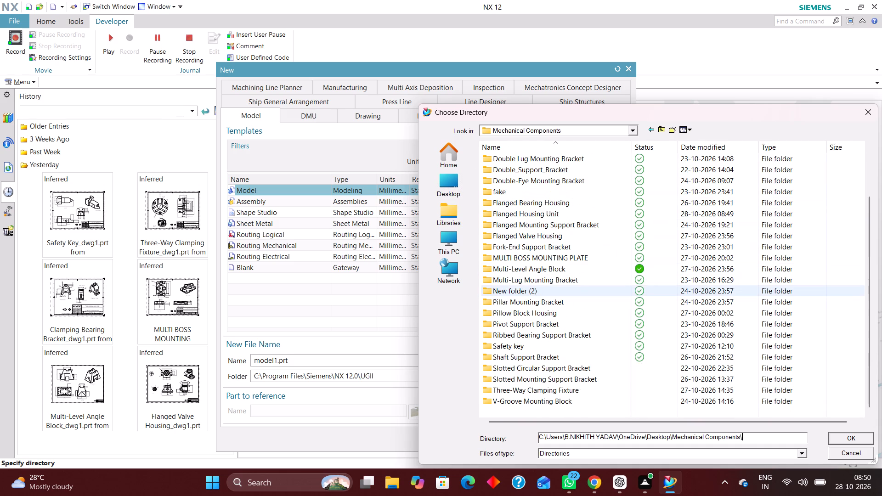
scroll(571, 287, down, 7)
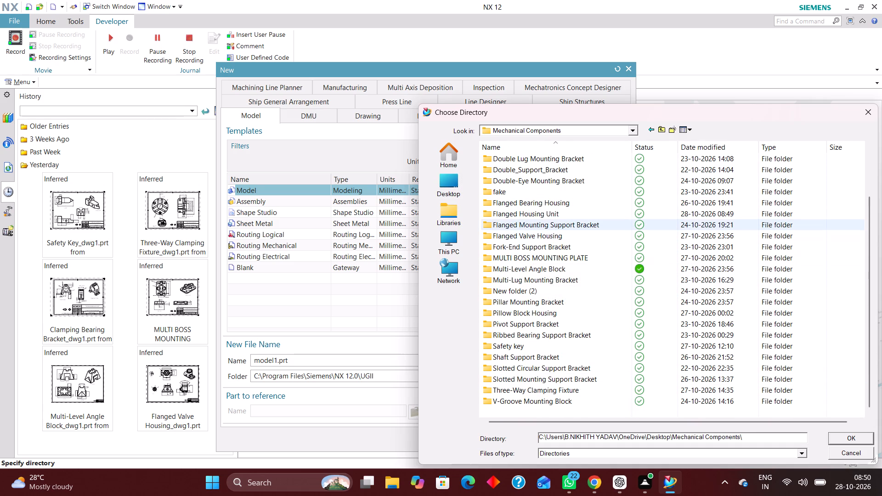
double_click(521, 210)
click(843, 437)
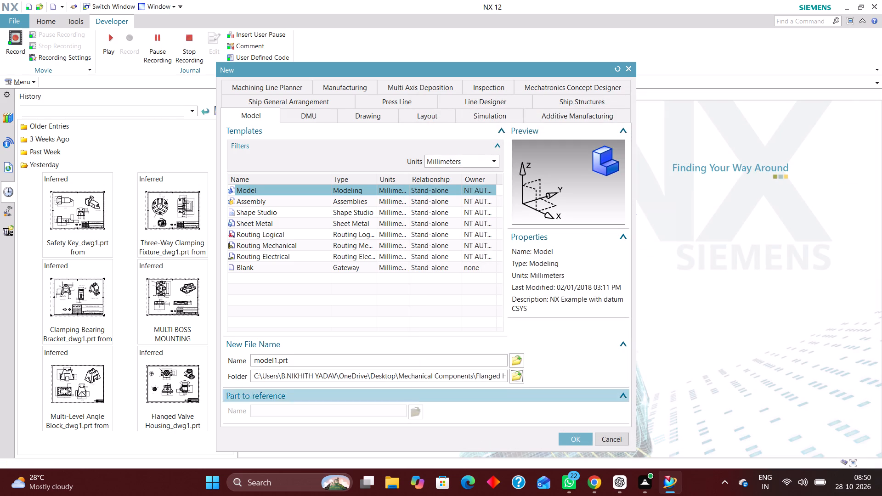
click(578, 441)
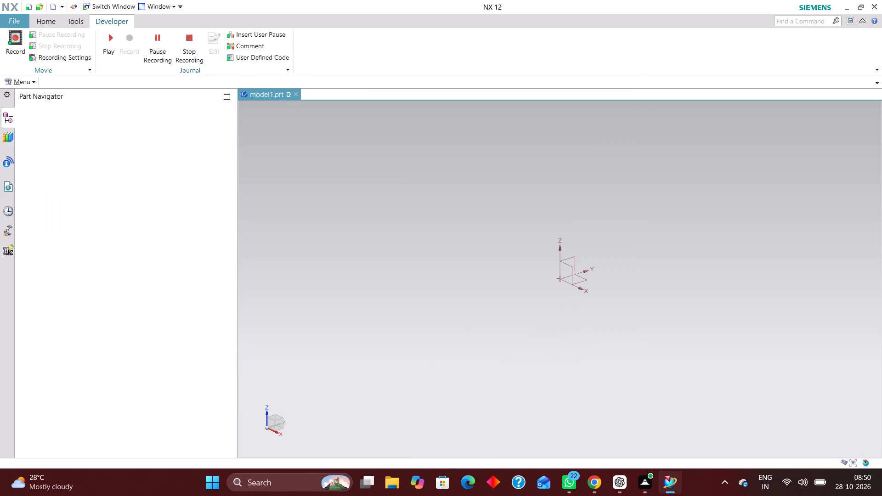
Configure the sketch preferences with Continuous Auto Dimensioning and Display Auto Dimensions turned off.
click(33, 82)
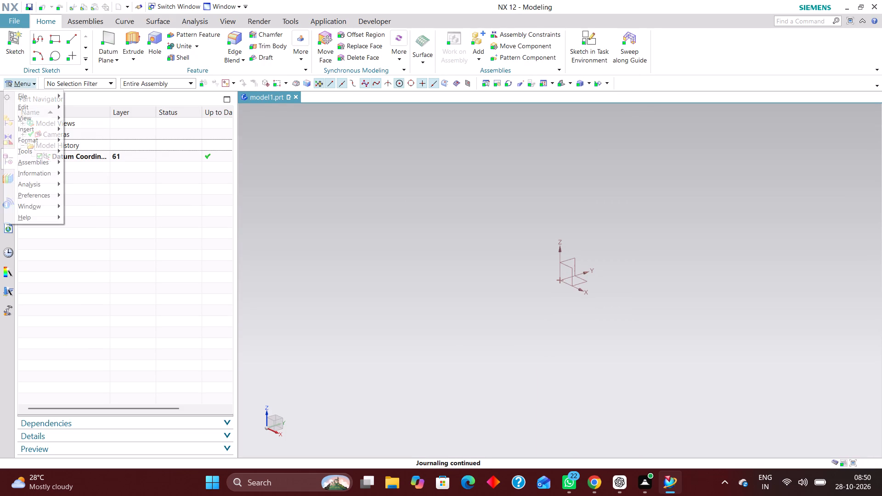
click(51, 195)
click(107, 196)
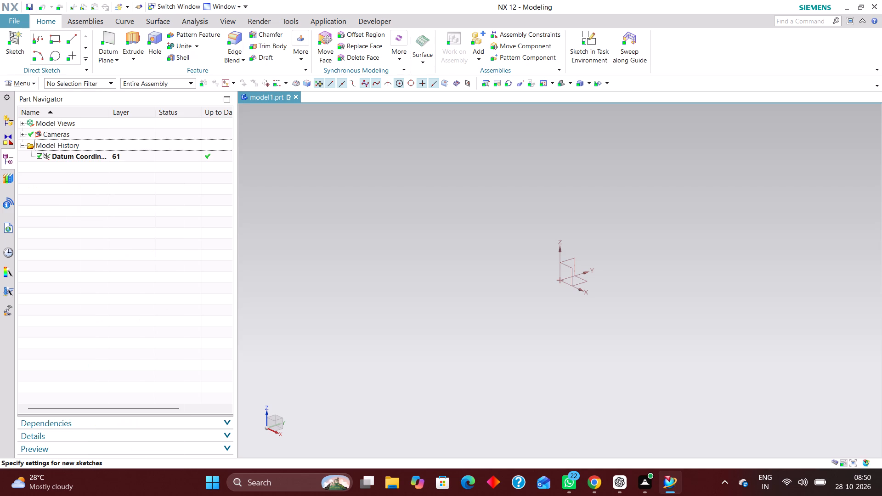
click(205, 82)
click(203, 115)
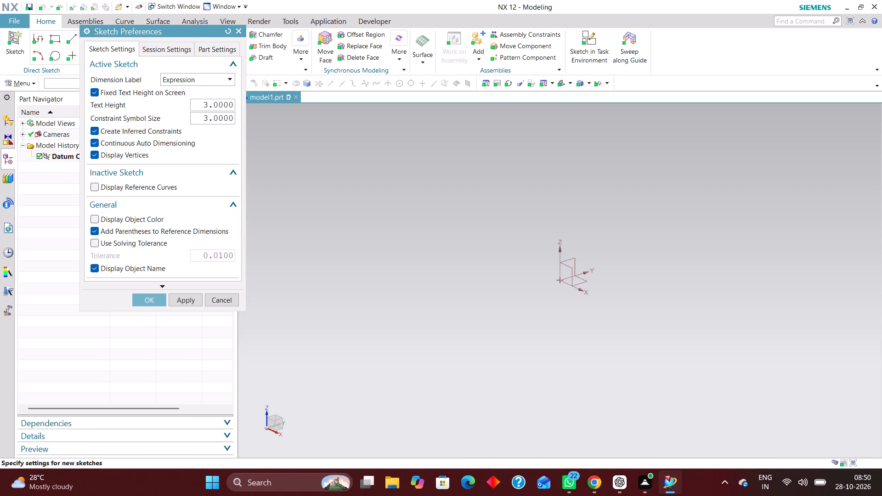
click(108, 147)
click(163, 46)
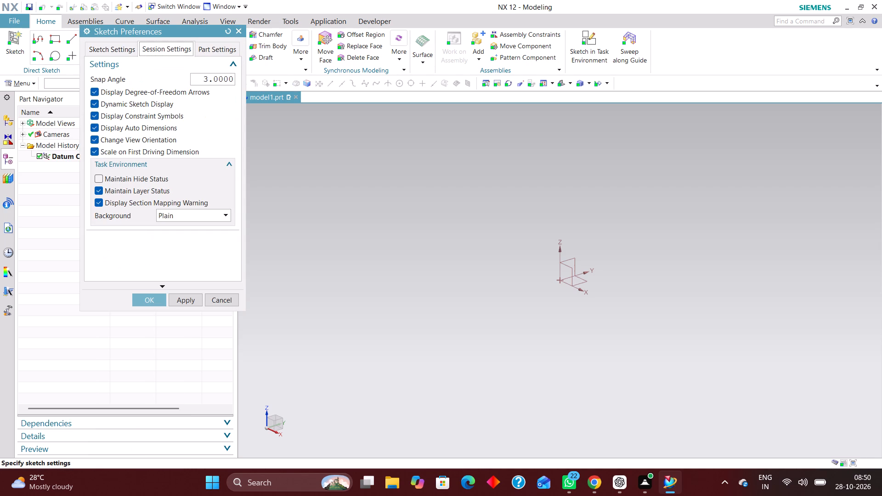
click(138, 127)
click(146, 299)
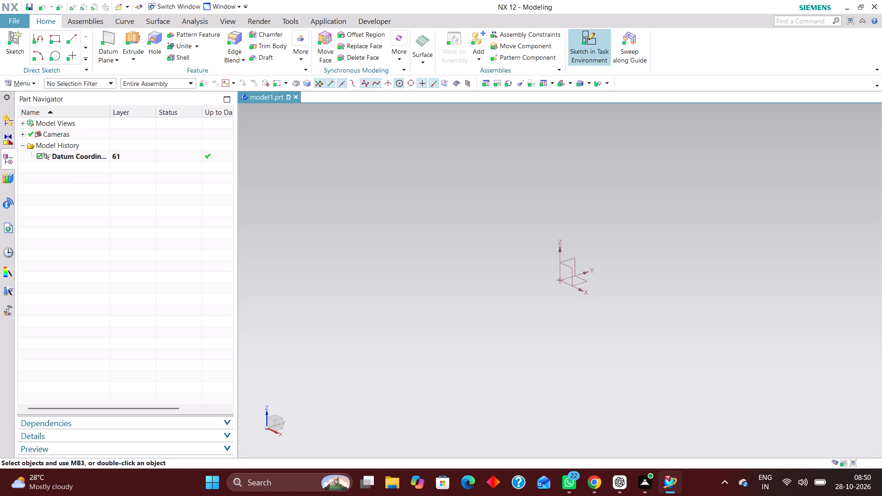
Sketch a 142 mm diameter circle centred on the origin on the XY plane and finish the sketch.
click(594, 47)
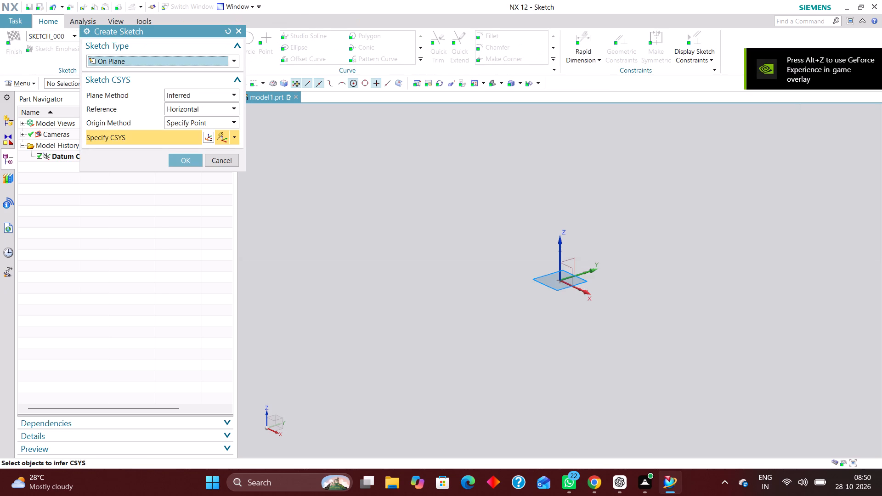
click(579, 284)
click(193, 163)
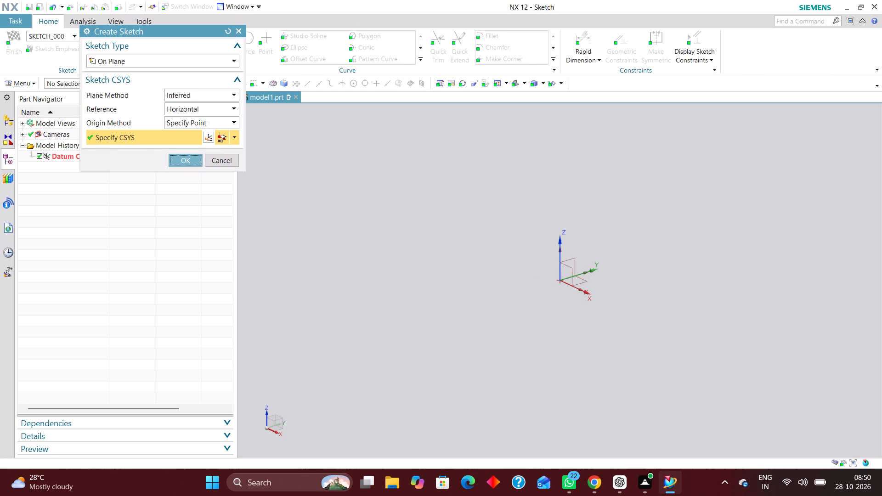
click(244, 38)
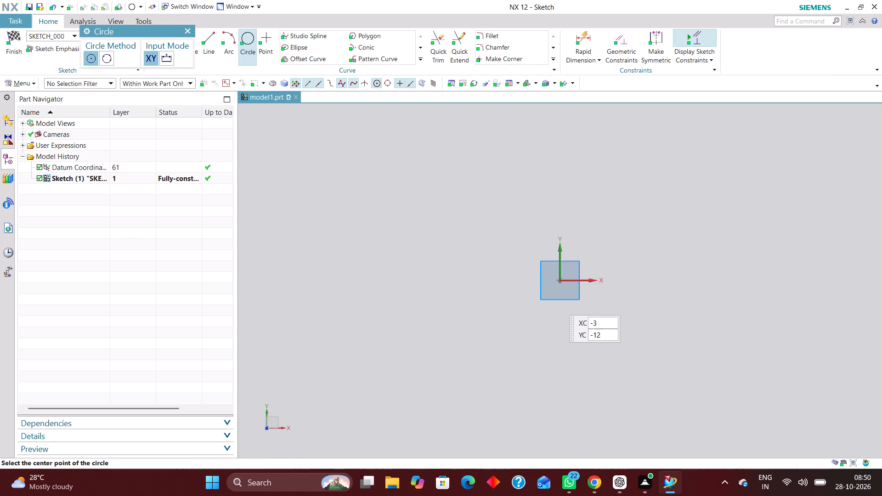
click(560, 282)
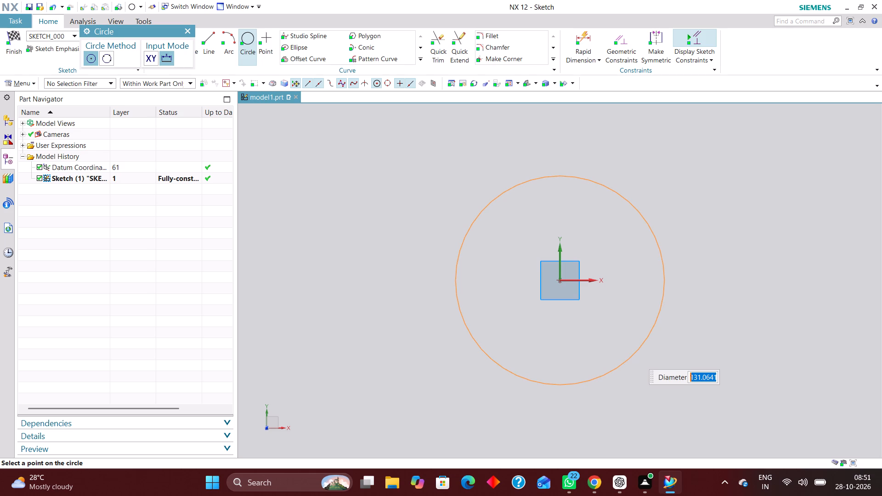
text(142)
key(Return)
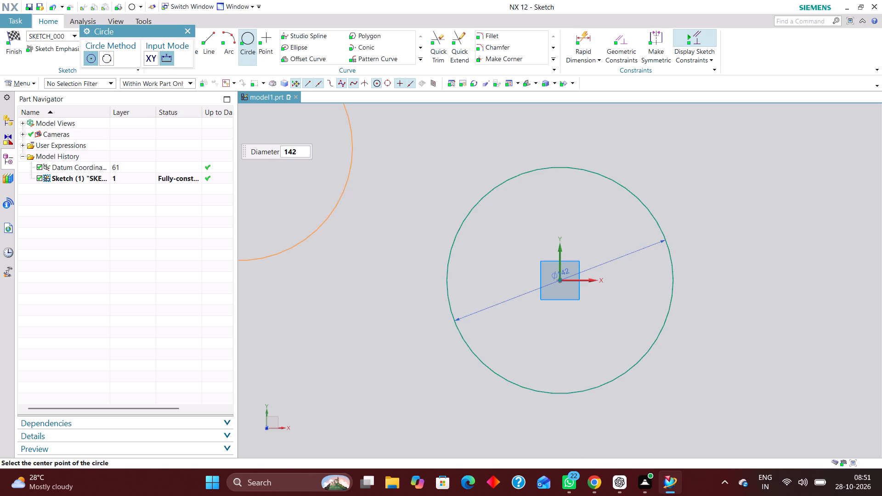
click(190, 32)
click(11, 32)
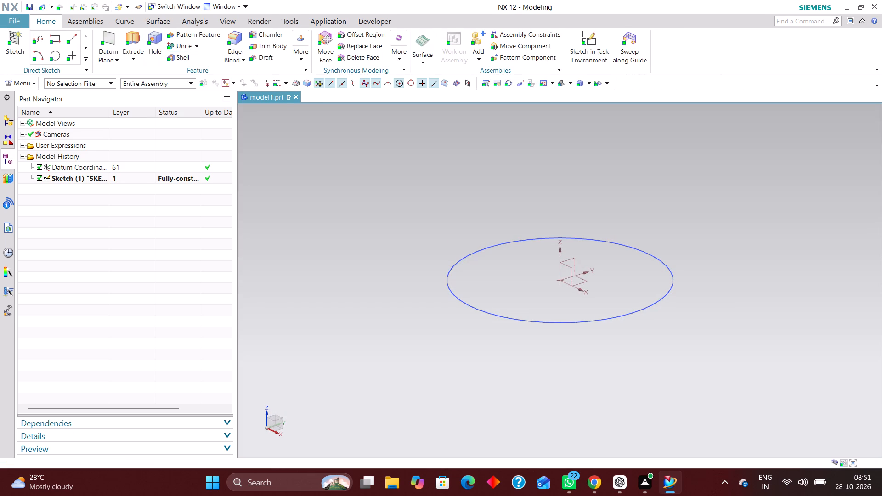
Extrude the circle from 0 to 18 mm upward along Z as the base disc.
right_drag(469, 309, 545, 311)
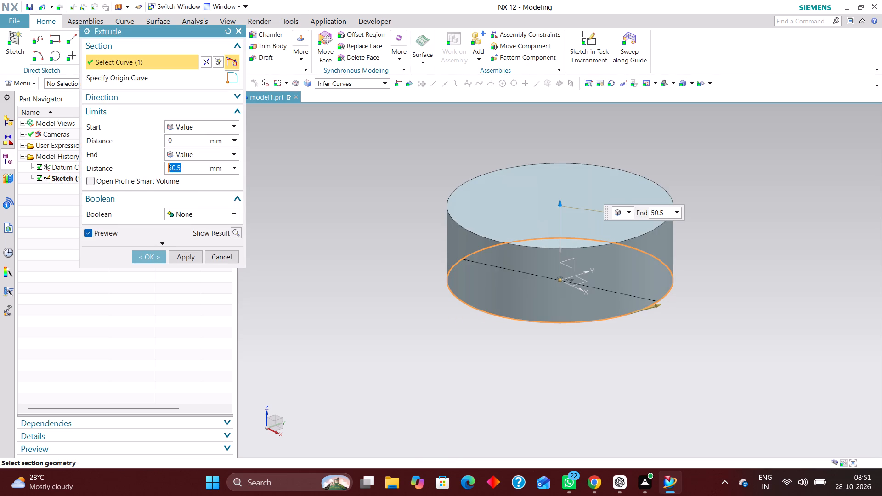
text(18)
key(Return)
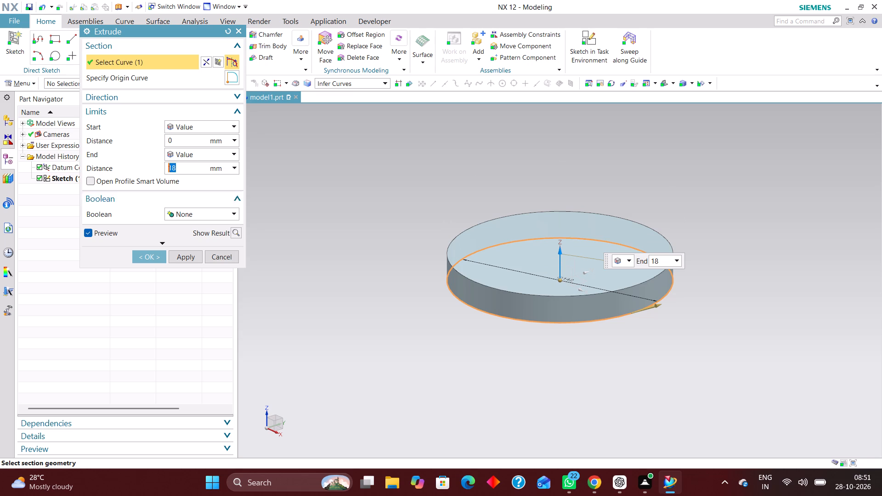
click(148, 255)
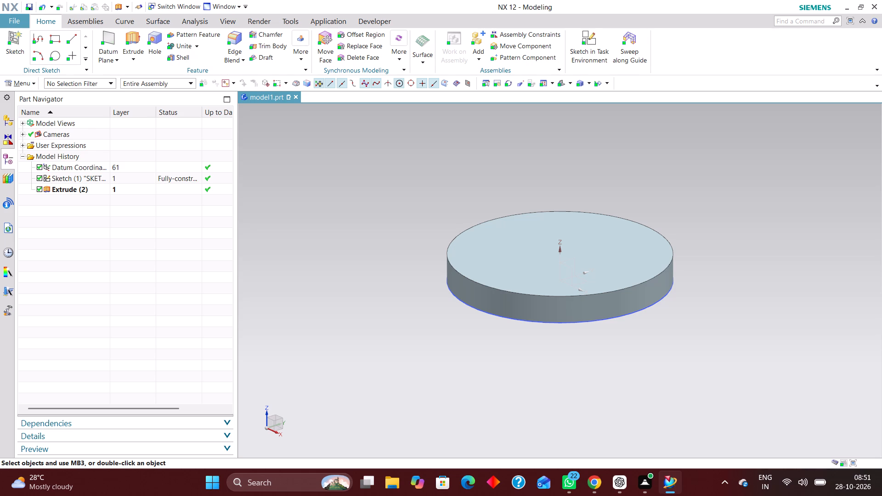
Start a new sketch on the XY plane with a circle centred on the origin inside the disc's outline.
click(591, 34)
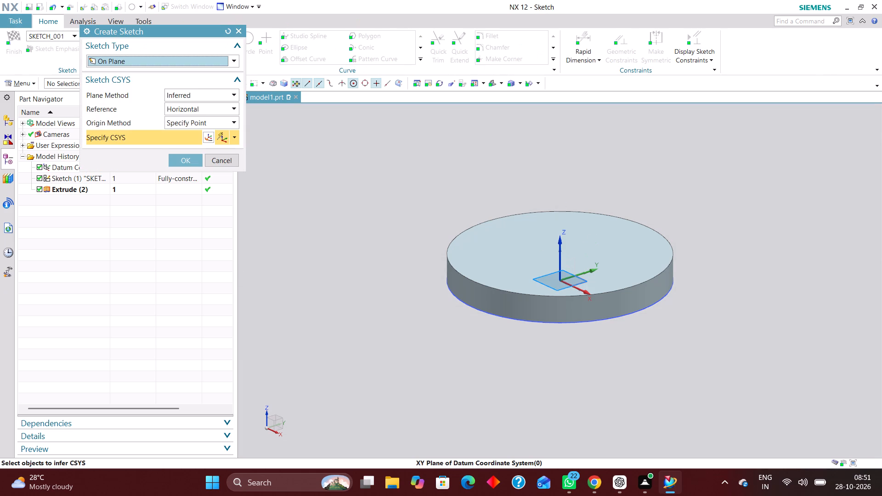
click(579, 284)
click(180, 163)
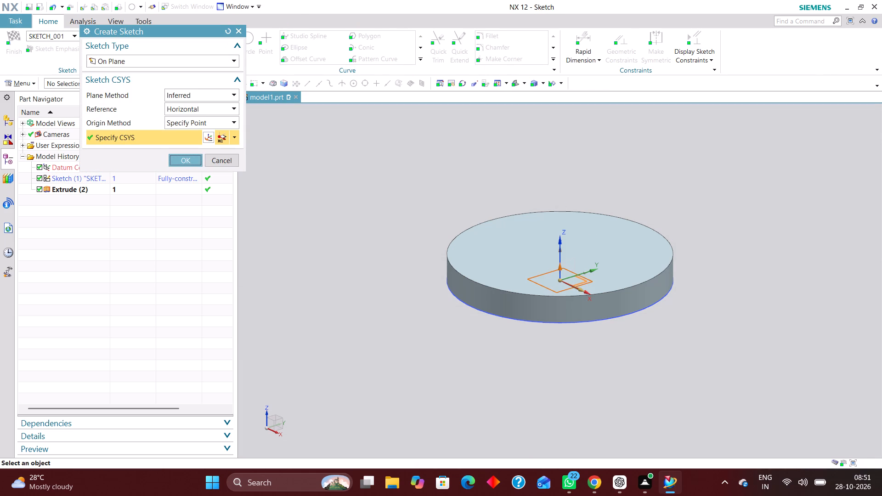
click(251, 35)
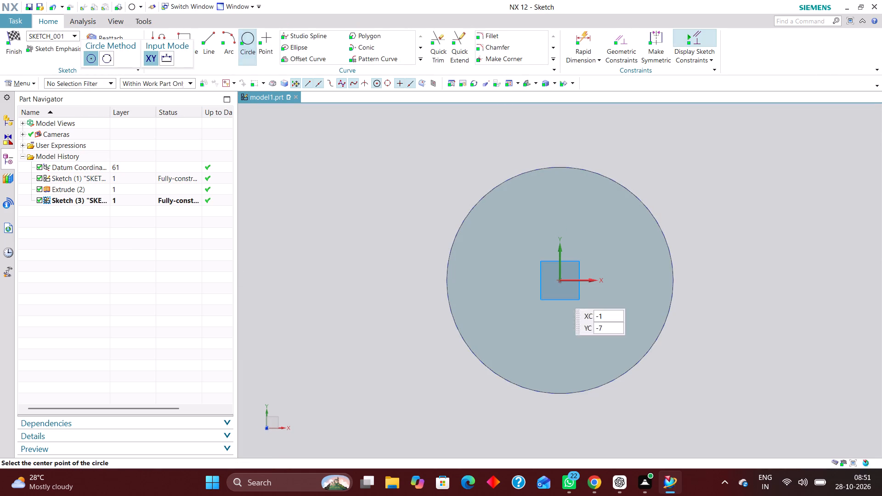
click(560, 280)
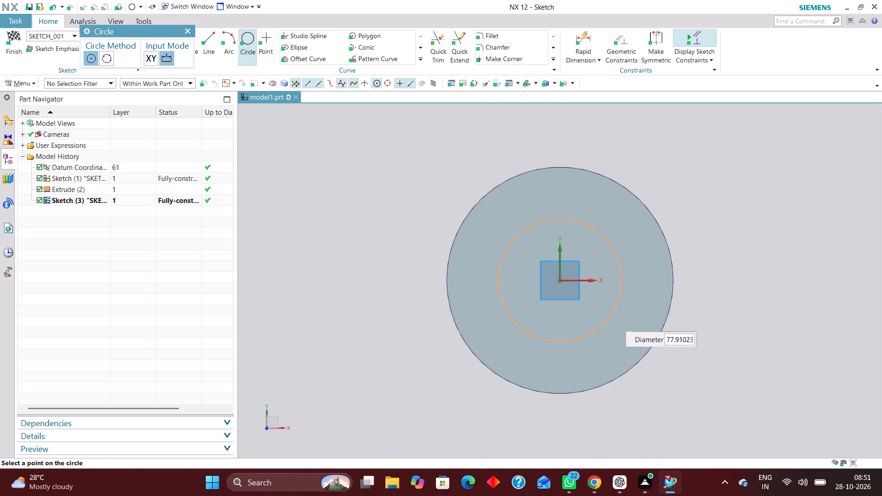
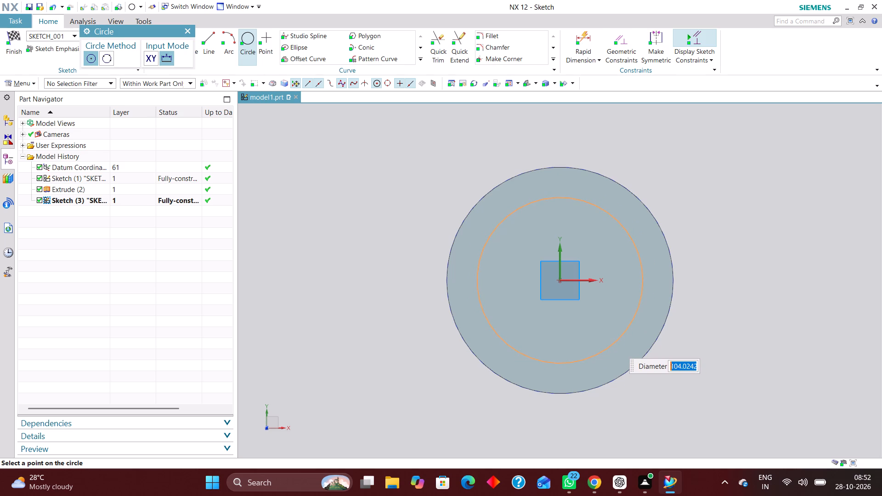
Set the inner circle's diameter to 90 mm and finish the sketch.
text(90)
key(Return)
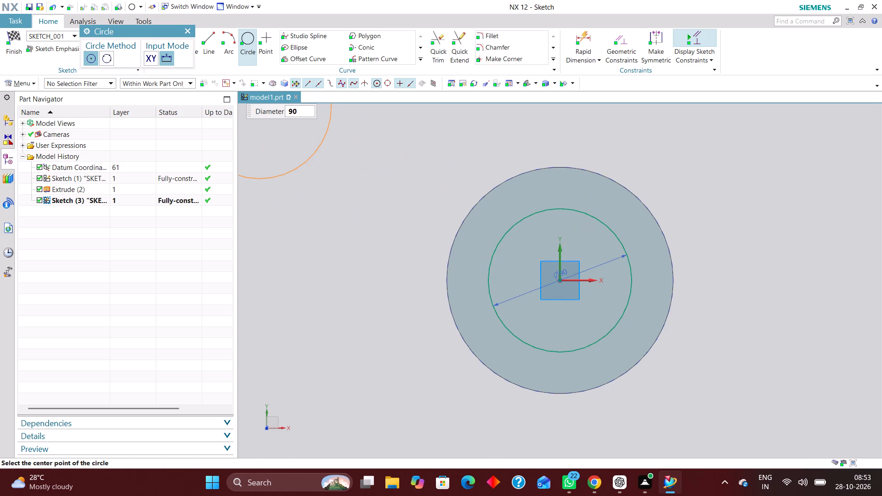
click(186, 31)
click(10, 36)
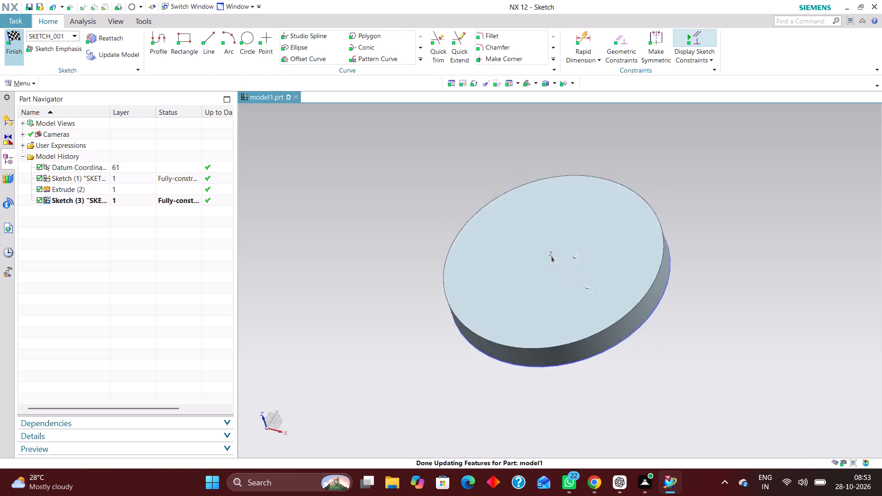
Extrude the 90 mm circle upward along Z from 0 to 18+23 mm as a separate body with Boolean set to None.
click(134, 39)
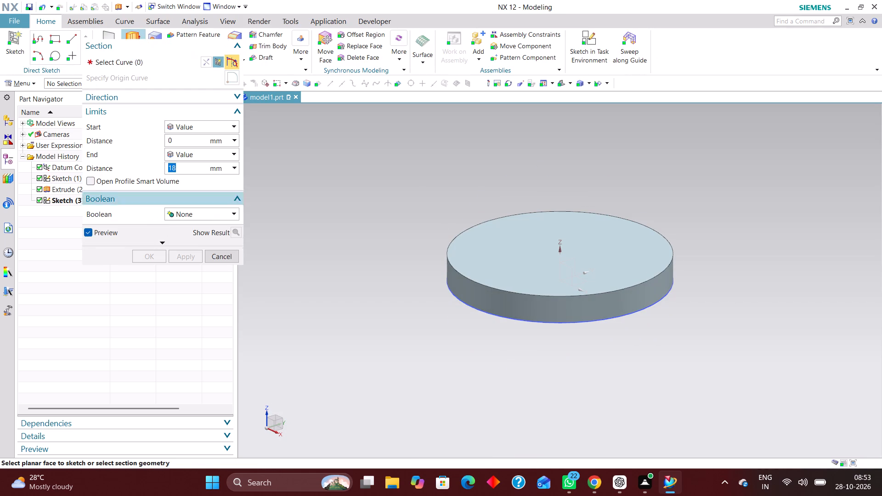
click(58, 201)
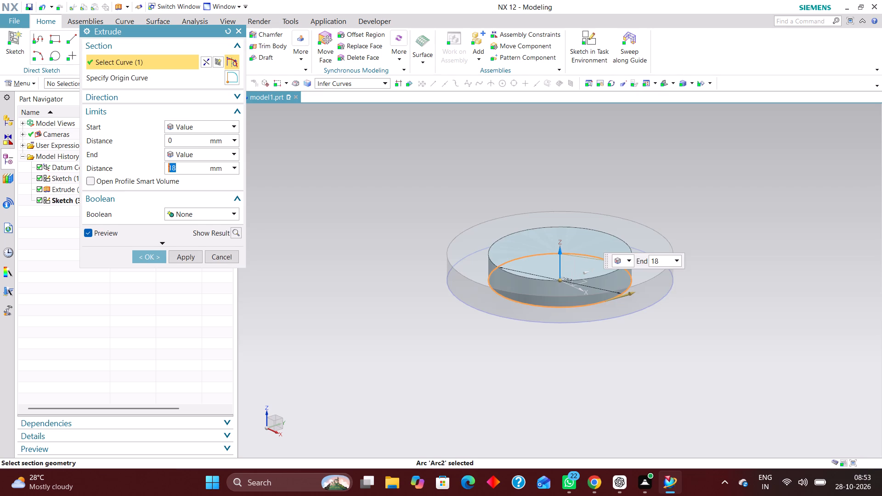
drag(558, 251, 562, 198)
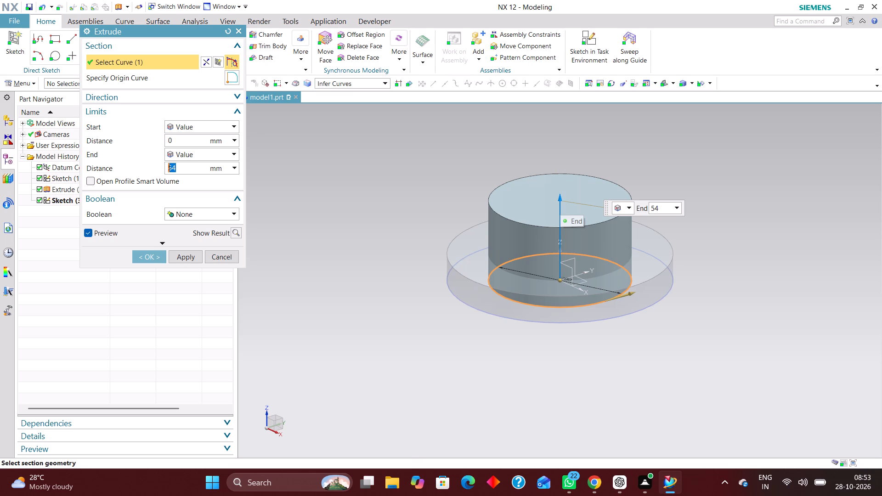
text(18)
text(+23)
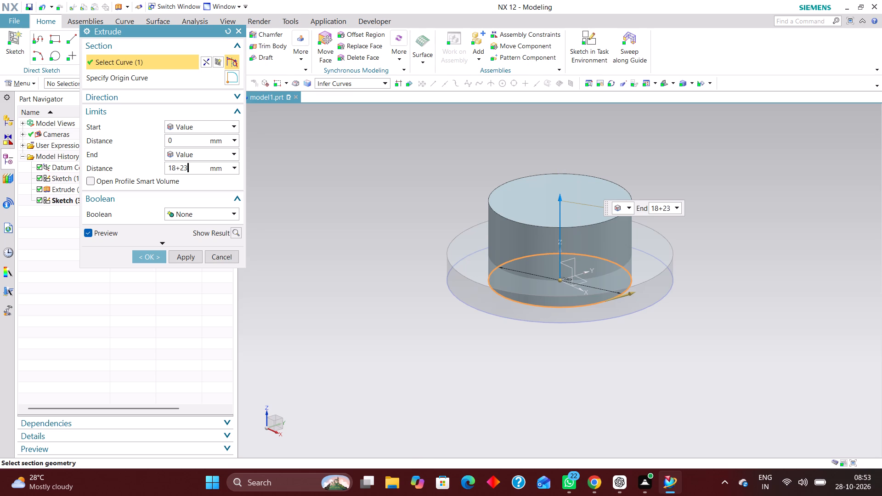
key(Return)
click(144, 255)
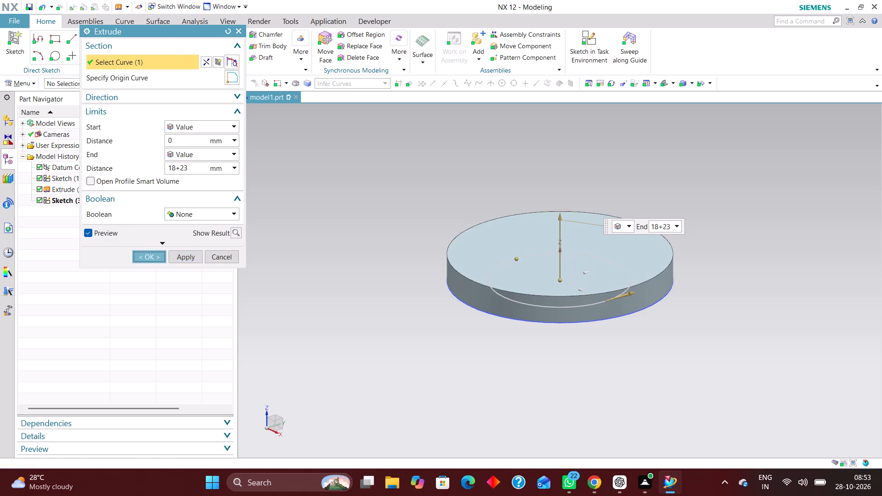
Unite the base disc as target with the 90 mm cylindrical boss as tool body.
scroll(556, 234, up, 1)
click(180, 47)
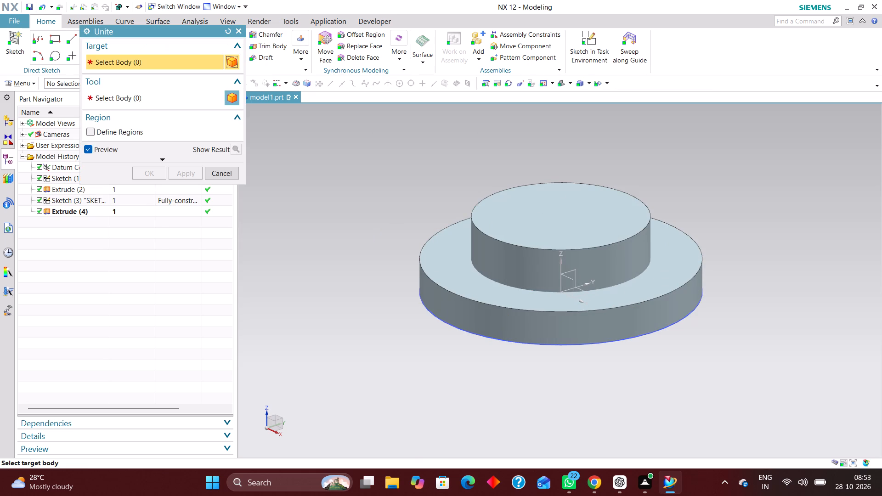
click(537, 314)
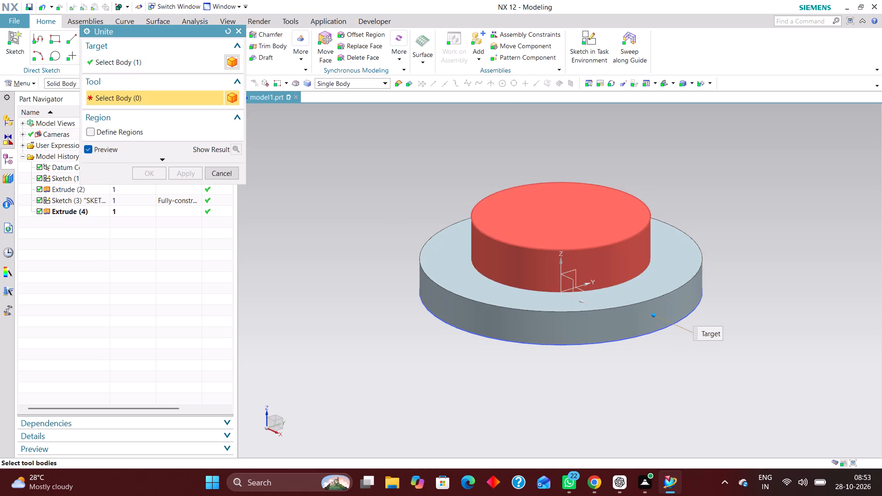
click(532, 247)
click(153, 171)
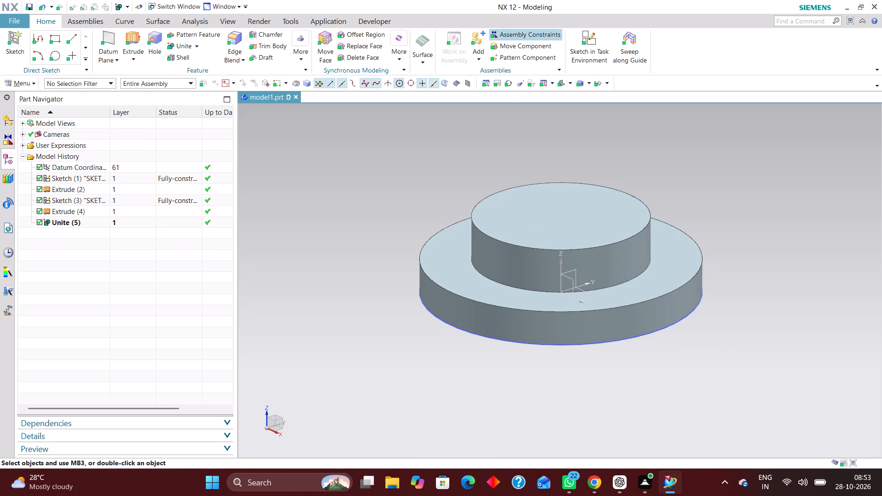
Start a sketch on the XY plane and draw a wide horizontal rectangle across the boss, around the origin.
click(574, 39)
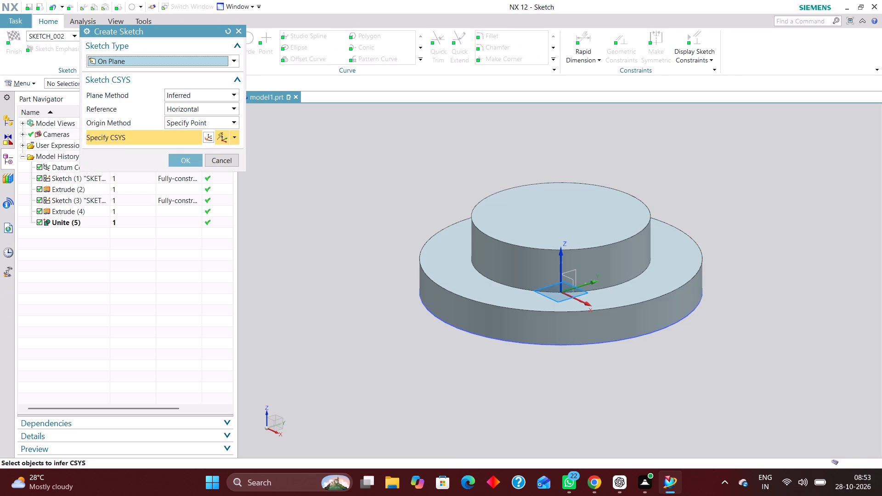
click(581, 294)
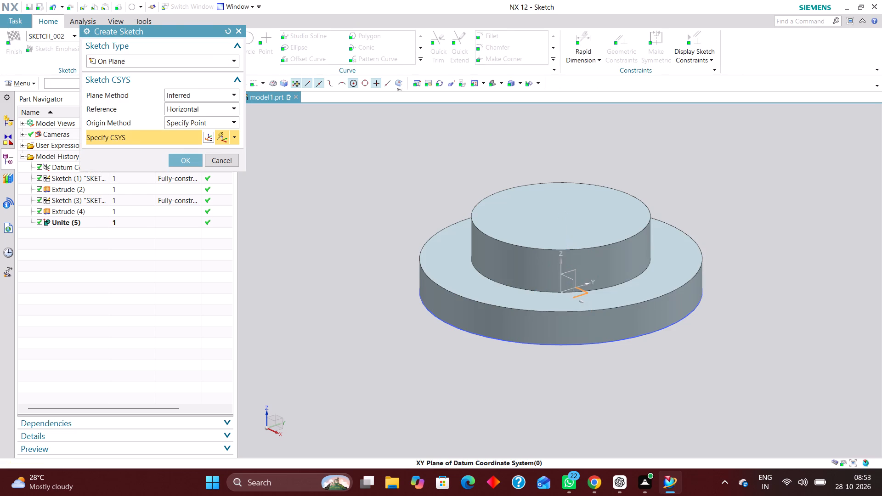
click(187, 155)
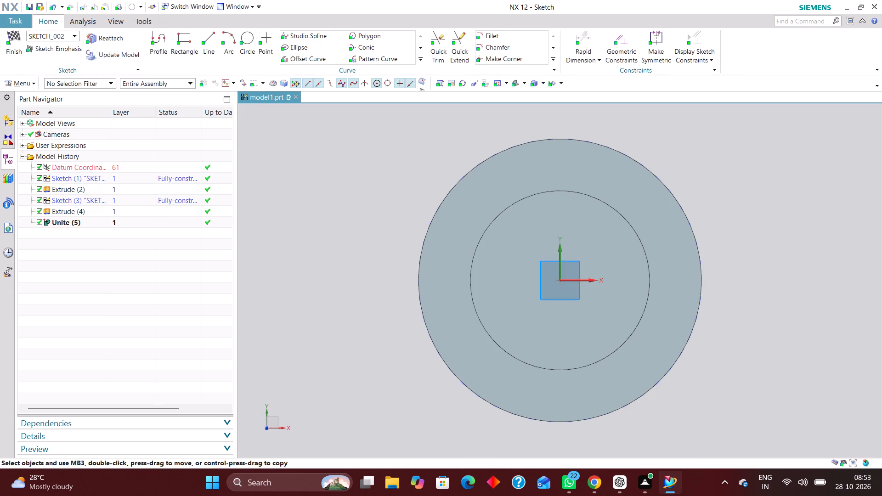
drag(168, 34, 127, 96)
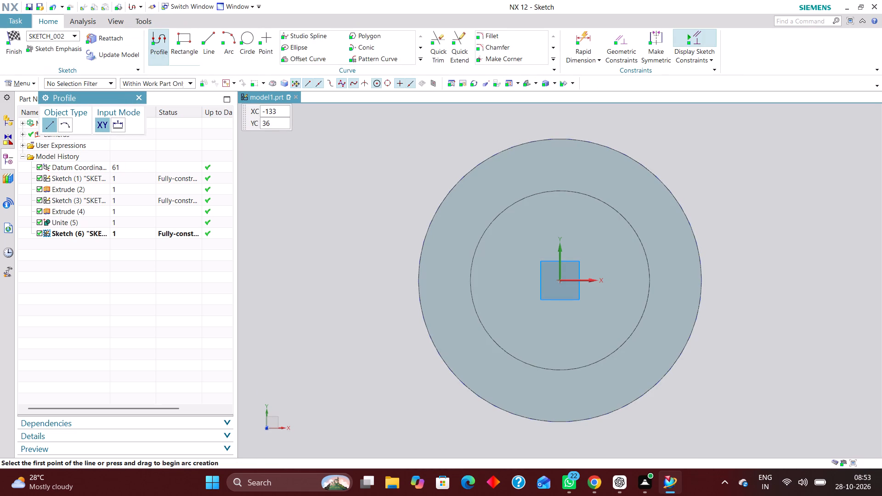
click(183, 41)
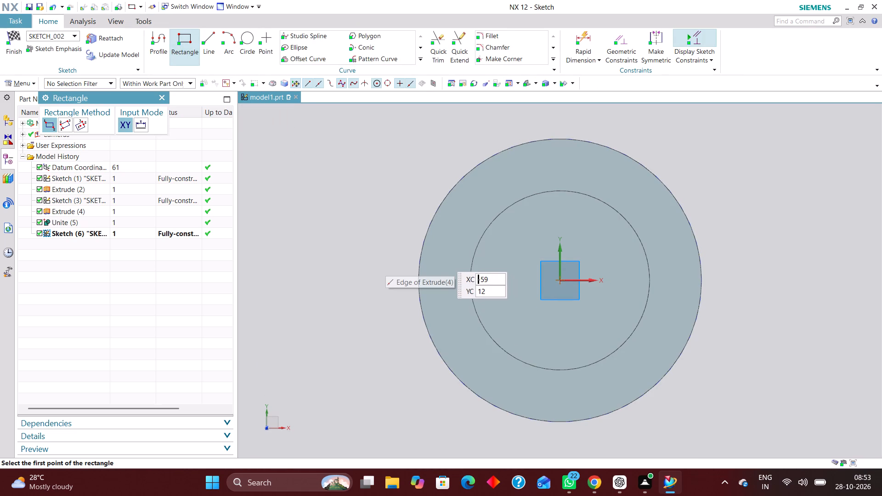
click(441, 258)
drag(669, 307, 674, 308)
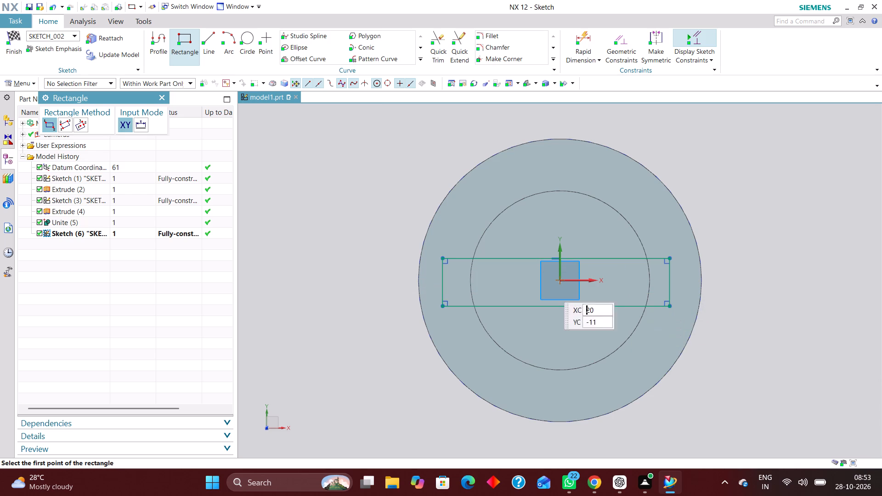
click(164, 96)
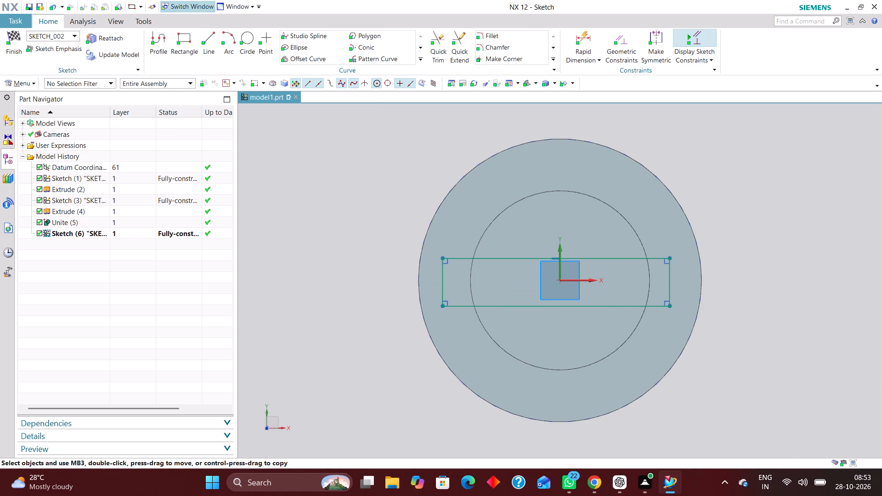
Constrain the rectangle's vertical side midpoint to the X axis and its upper side midpoint to the Y axis.
click(616, 40)
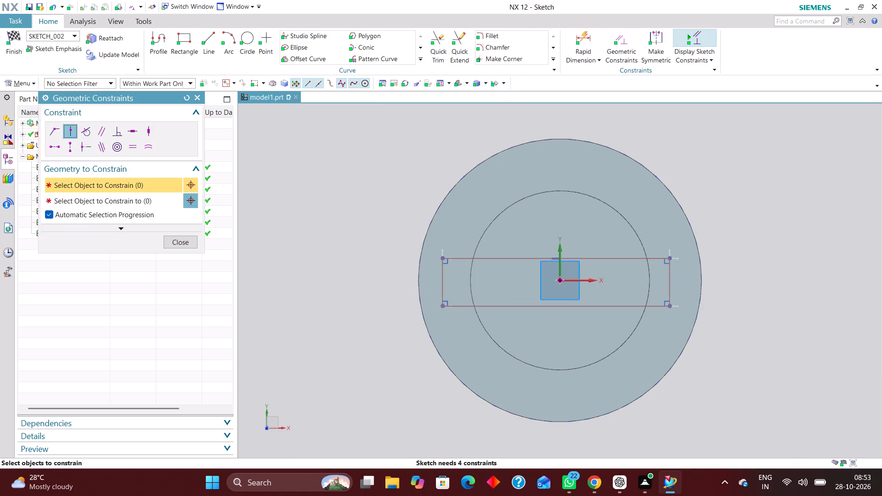
click(670, 282)
click(582, 279)
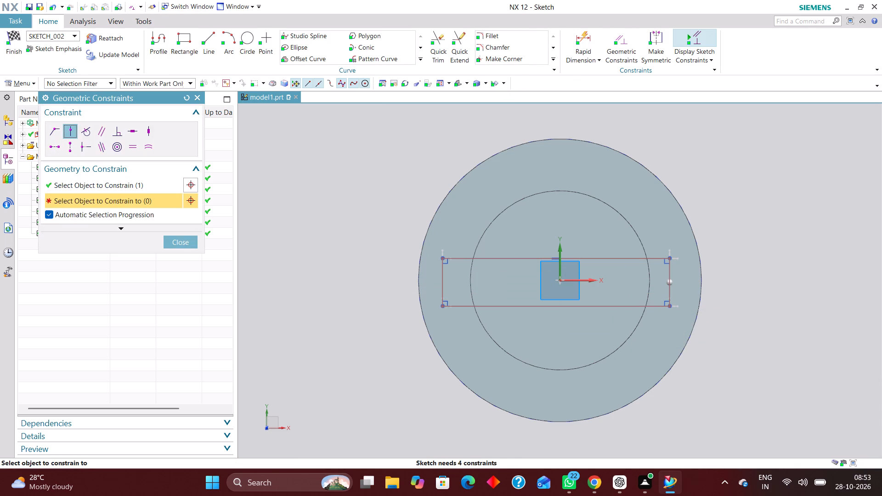
click(554, 255)
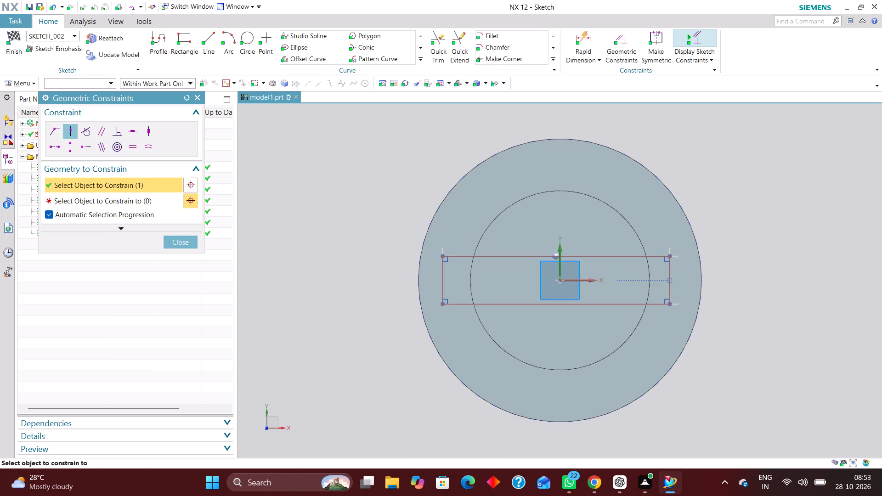
click(561, 264)
click(180, 240)
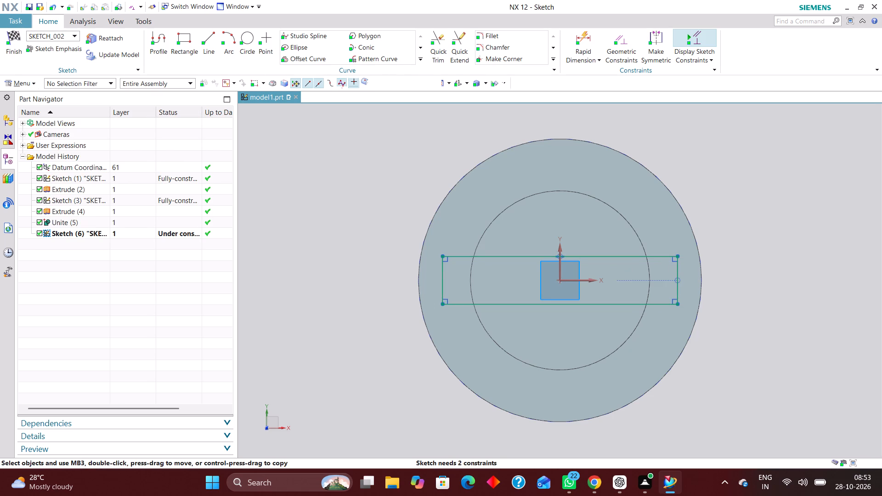
Draw a circle centred on the origin in the rectangle sketch and set its diameter to 90 mm.
click(250, 36)
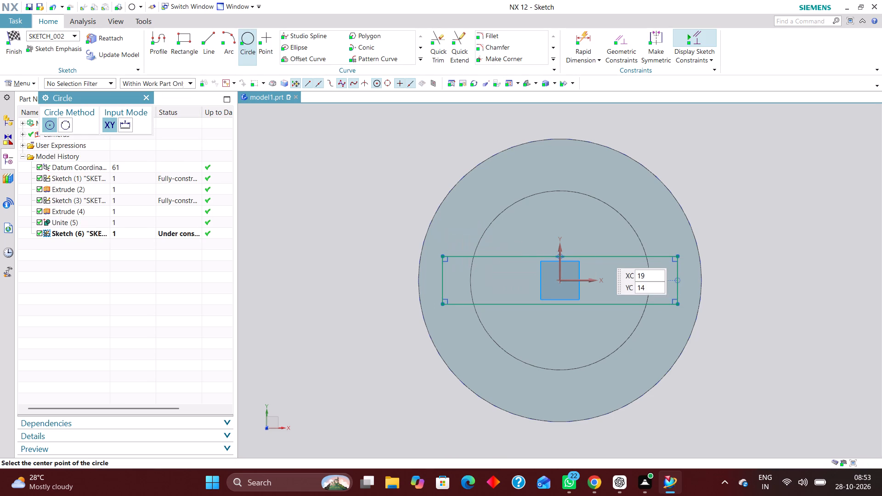
click(560, 281)
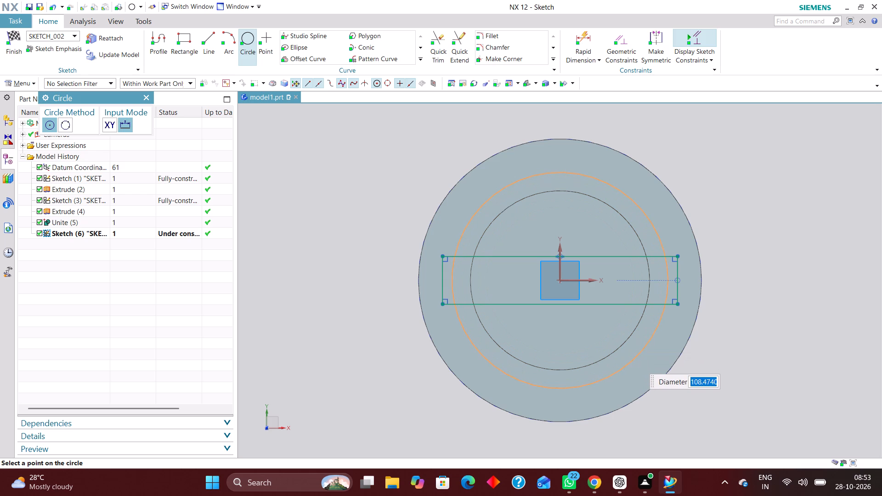
text(90)
key(Return)
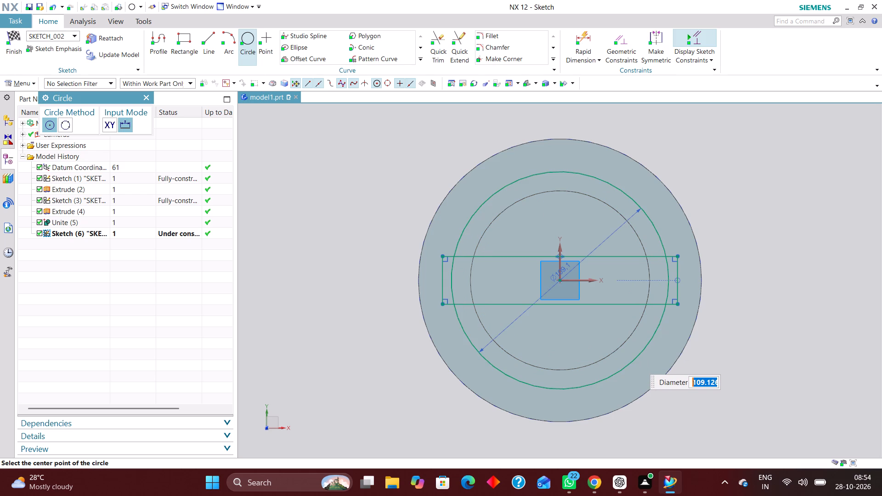
key(Escape)
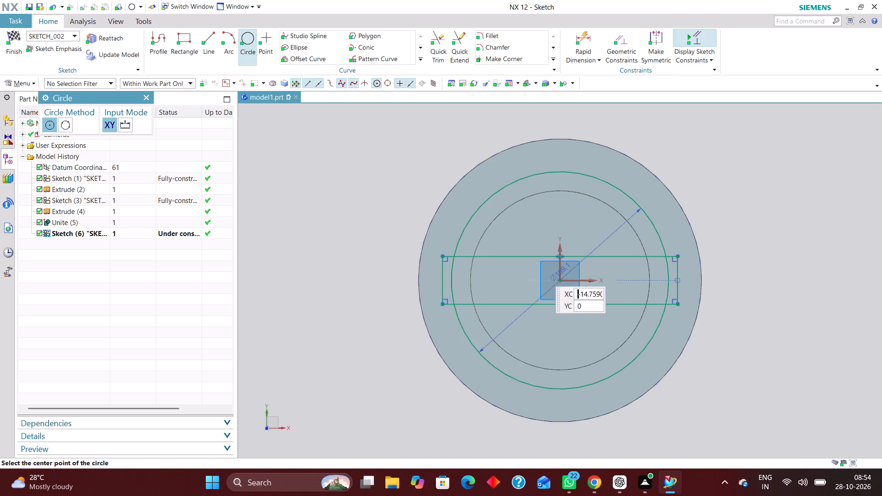
key(Escape)
double_click(565, 269)
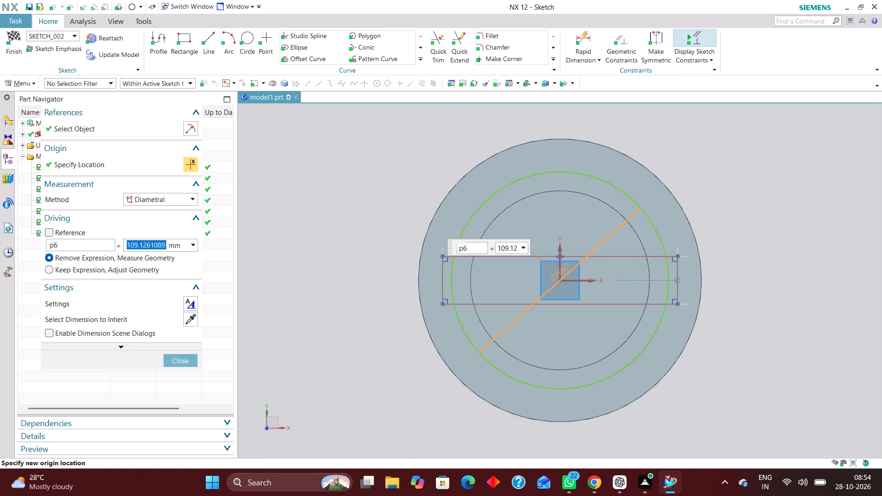
text(90)
key(Return)
key(Escape)
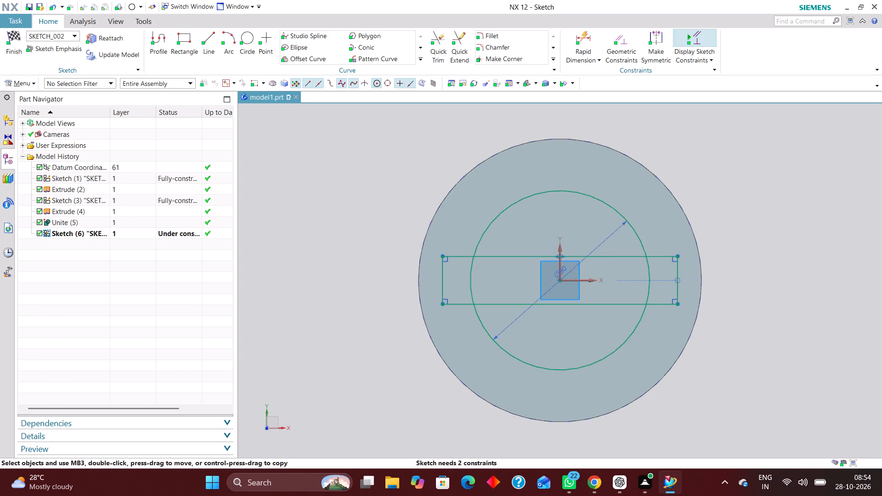
Hide the united solid body to leave only the sketch geometry in view.
right_drag(595, 154, 595, 209)
right_drag(605, 205, 608, 205)
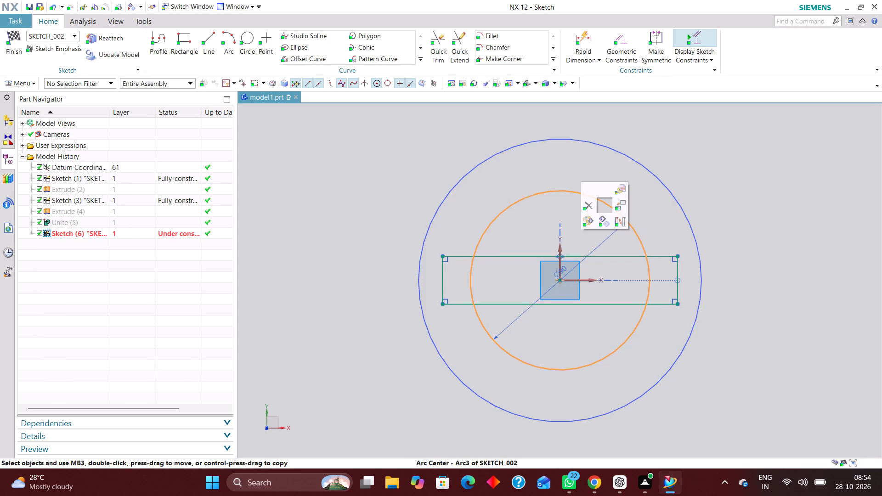
right_drag(608, 205, 655, 270)
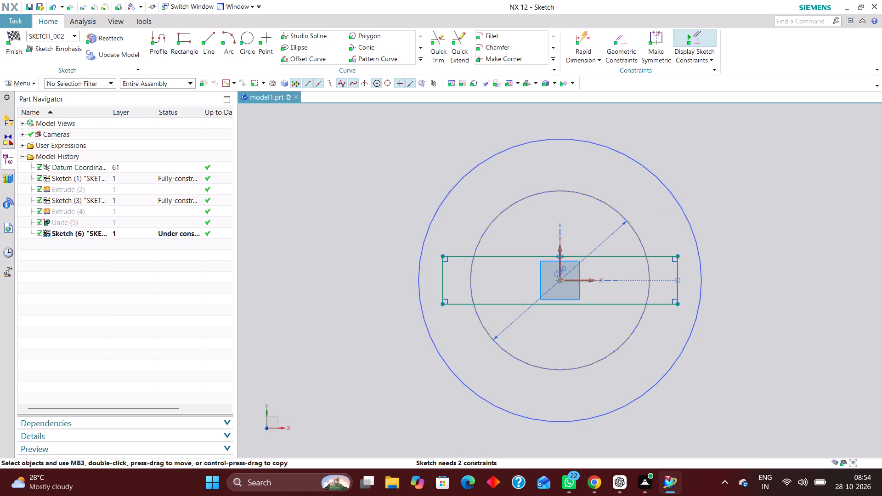
Dimension the rectangle's horizontal length below the outer circle and set it to 142 mm.
click(594, 39)
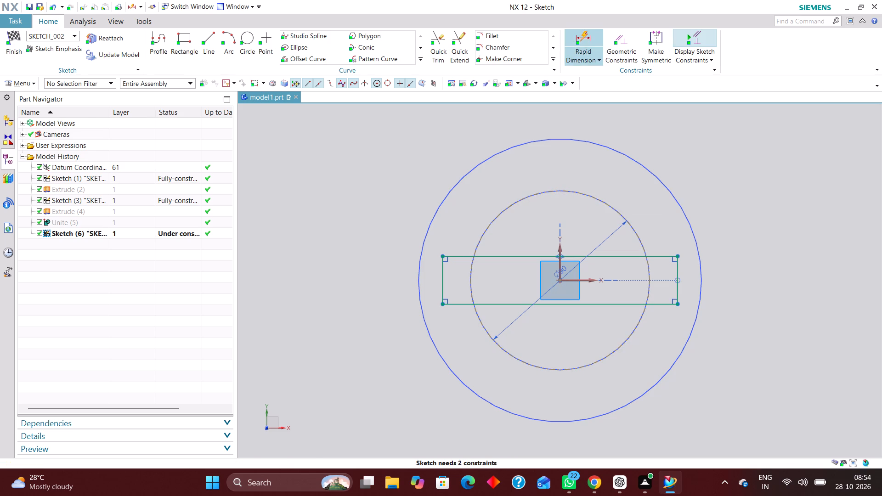
click(611, 303)
click(554, 431)
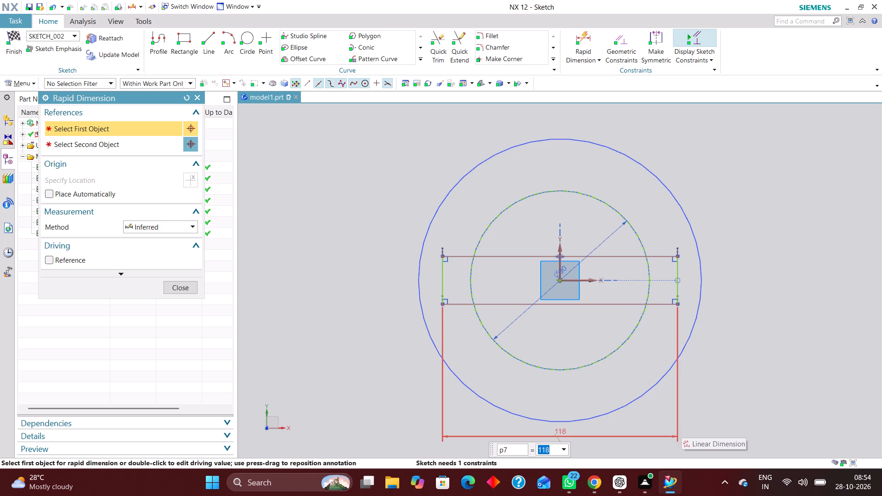
text(145)
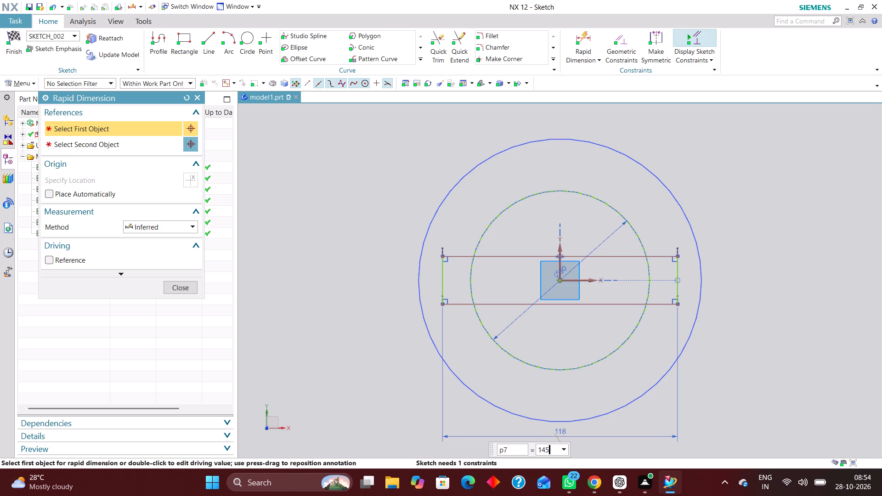
key(BackSpace)
key(2)
key(Return)
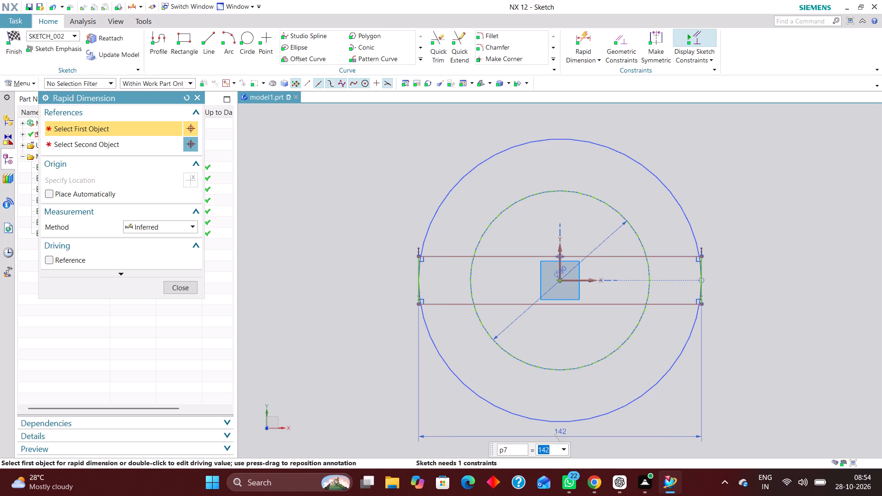
click(181, 287)
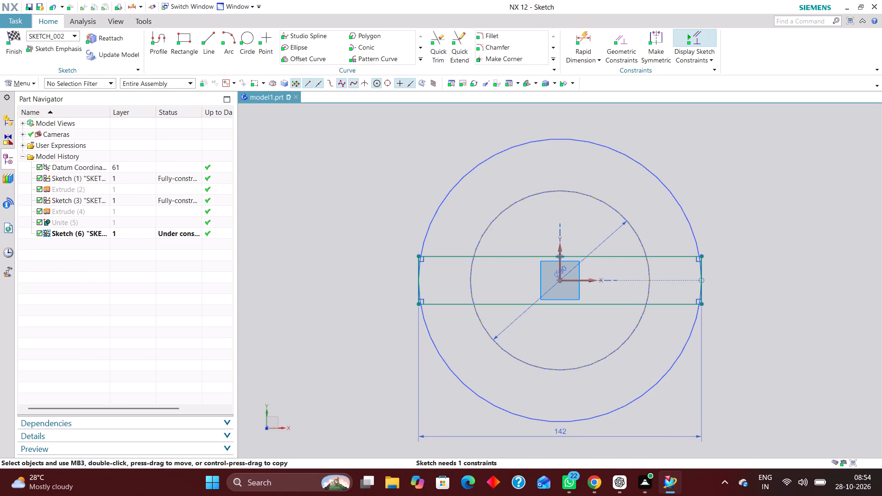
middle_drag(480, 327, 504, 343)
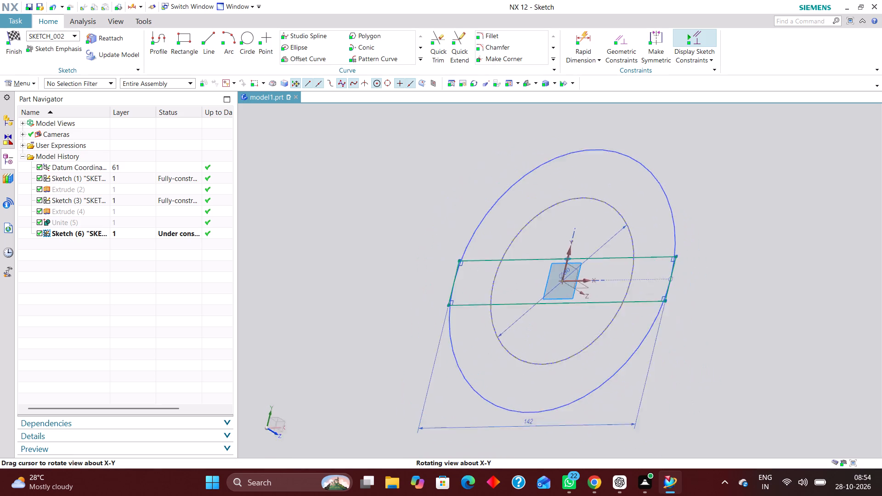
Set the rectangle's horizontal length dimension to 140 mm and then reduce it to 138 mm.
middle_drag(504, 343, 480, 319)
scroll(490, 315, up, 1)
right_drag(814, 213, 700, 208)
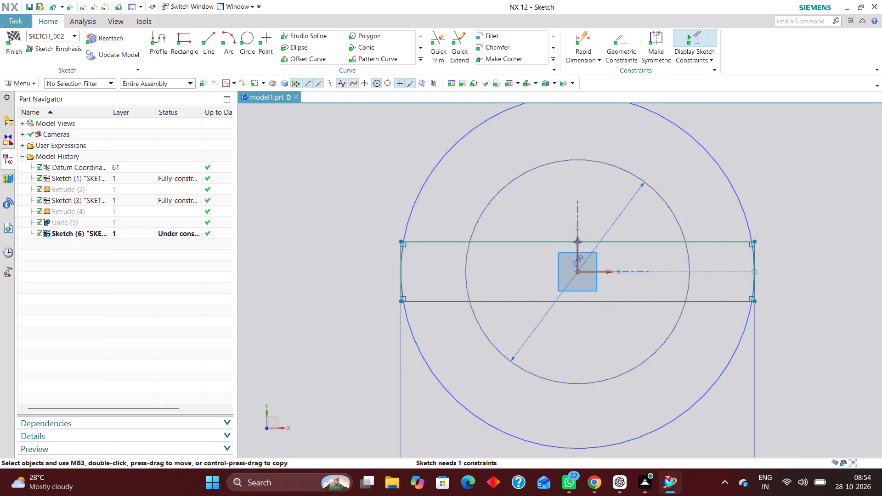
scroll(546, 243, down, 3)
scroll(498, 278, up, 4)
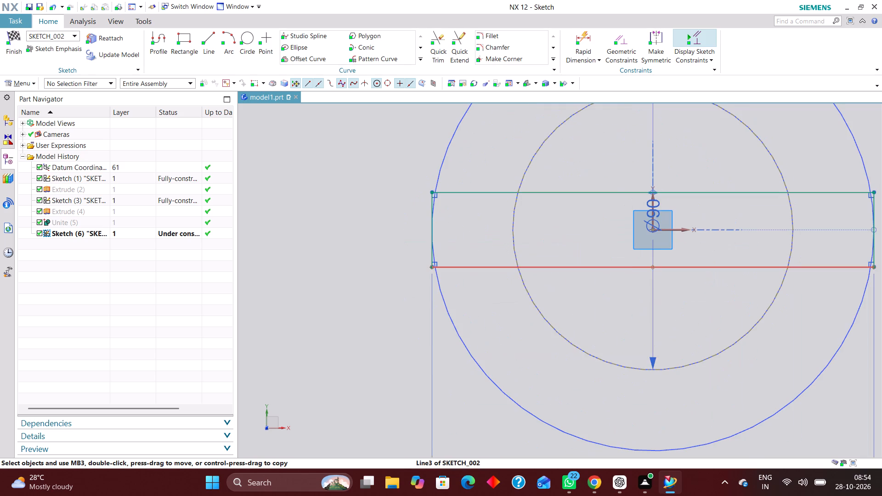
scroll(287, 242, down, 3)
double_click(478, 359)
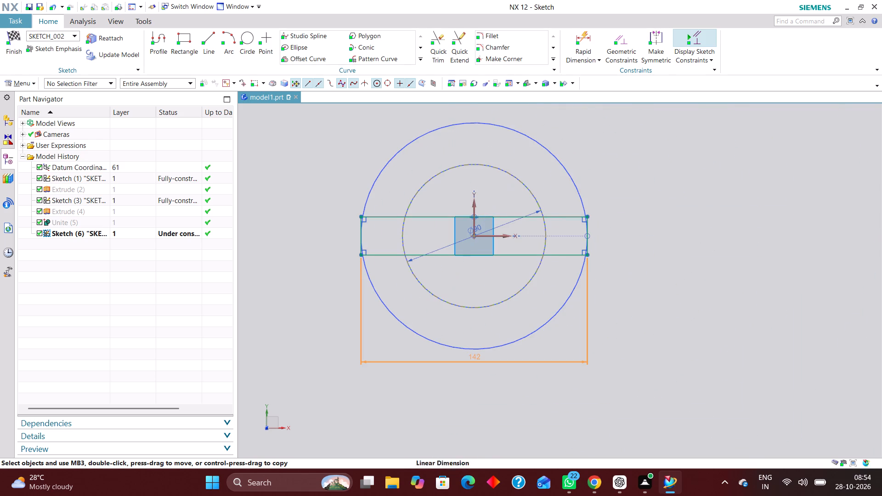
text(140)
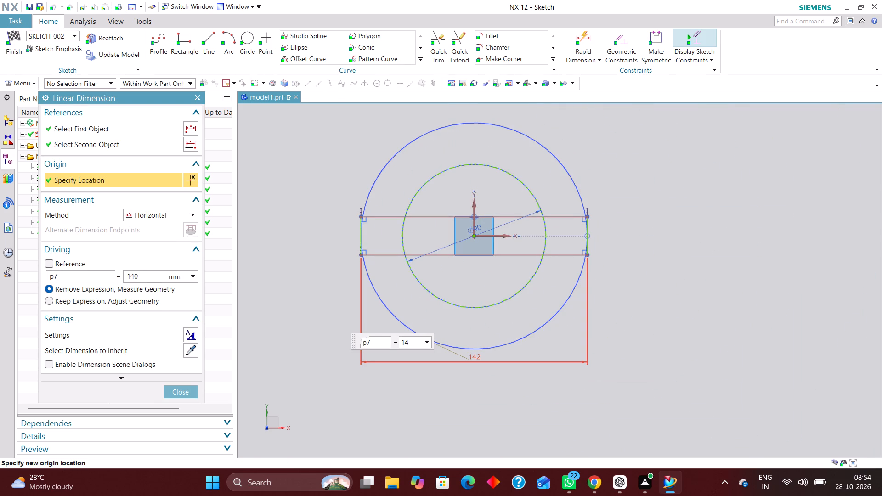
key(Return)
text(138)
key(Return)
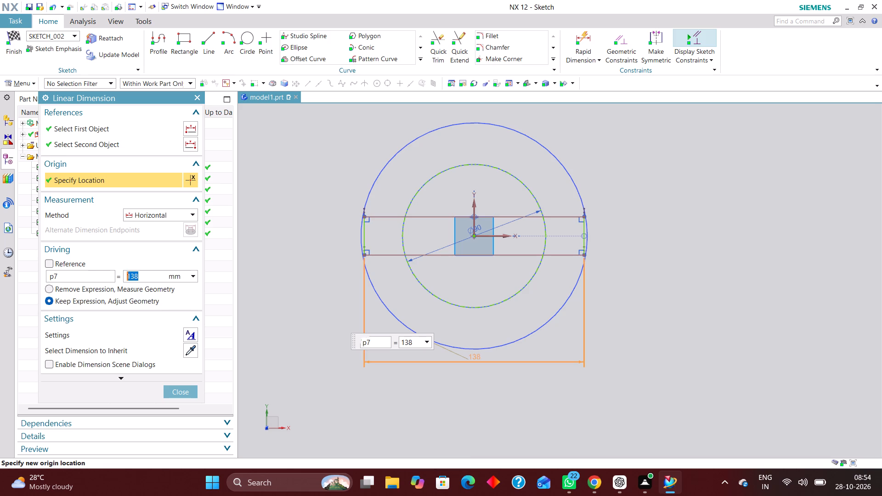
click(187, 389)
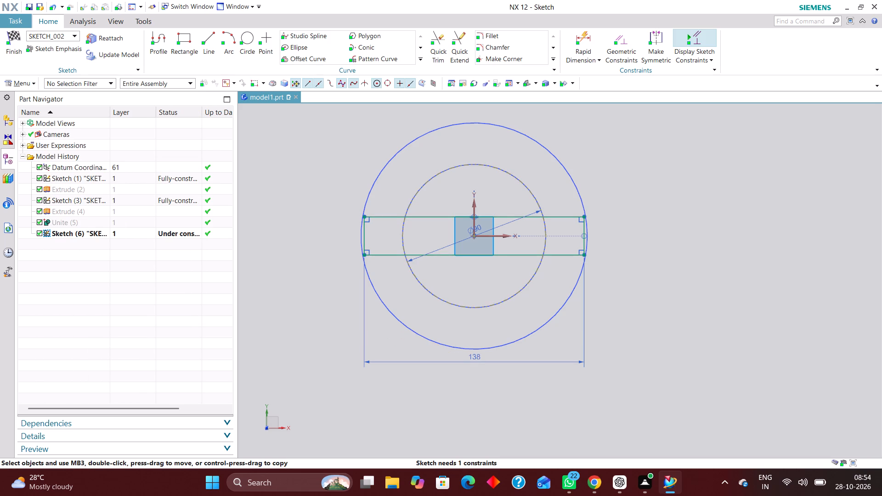
Hide the first sketch, which holds the base disc's outer circle.
right_drag(414, 138, 411, 152)
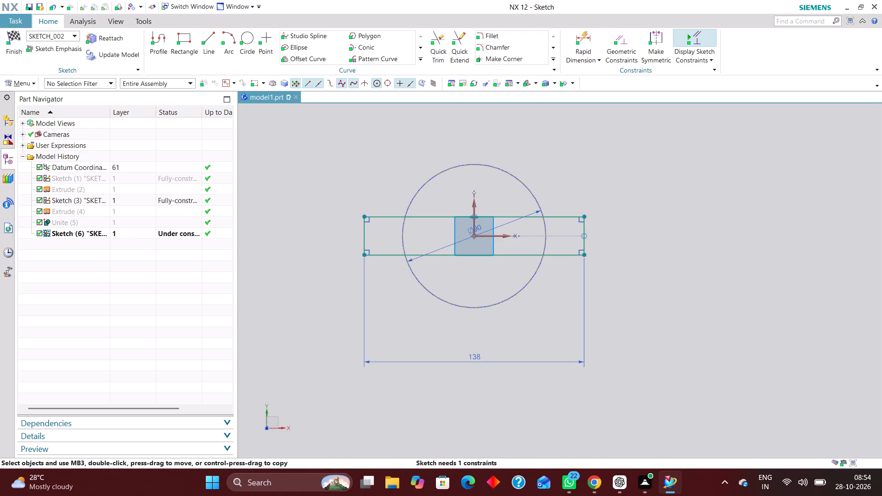
Draw a circle centred on the origin in the rectangle sketch with a diameter of 2 mm.
click(247, 38)
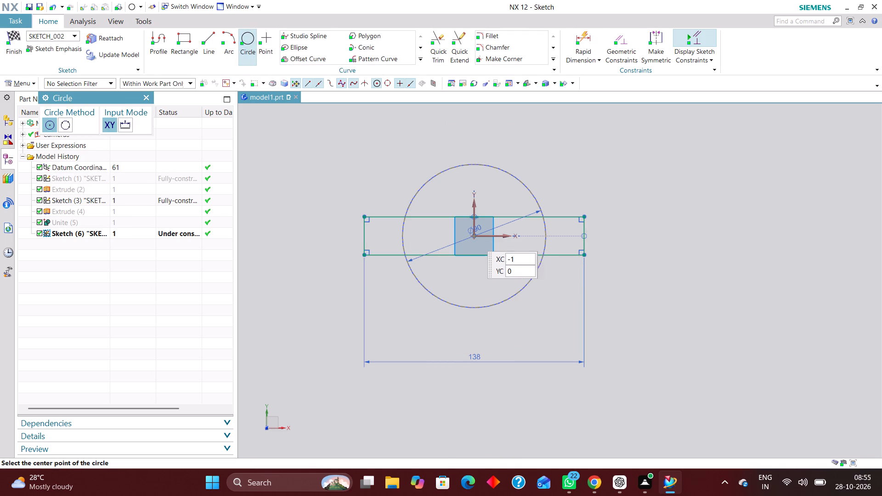
click(475, 234)
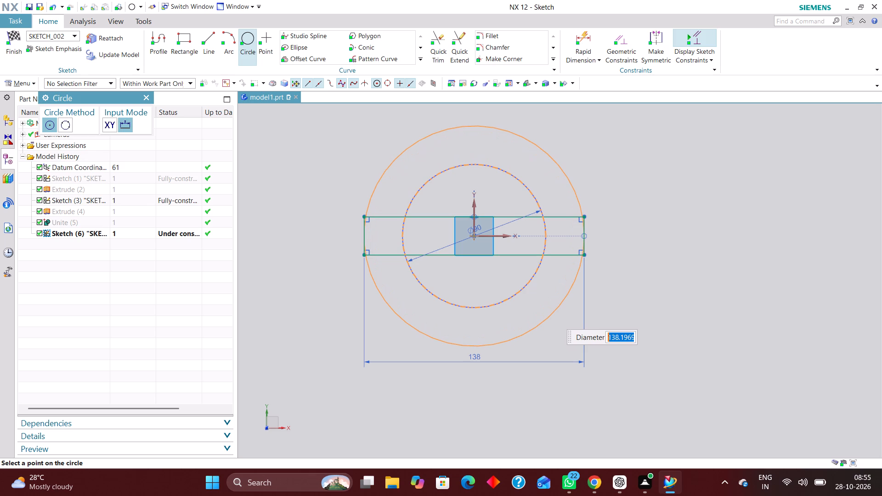
text(14)
key(2)
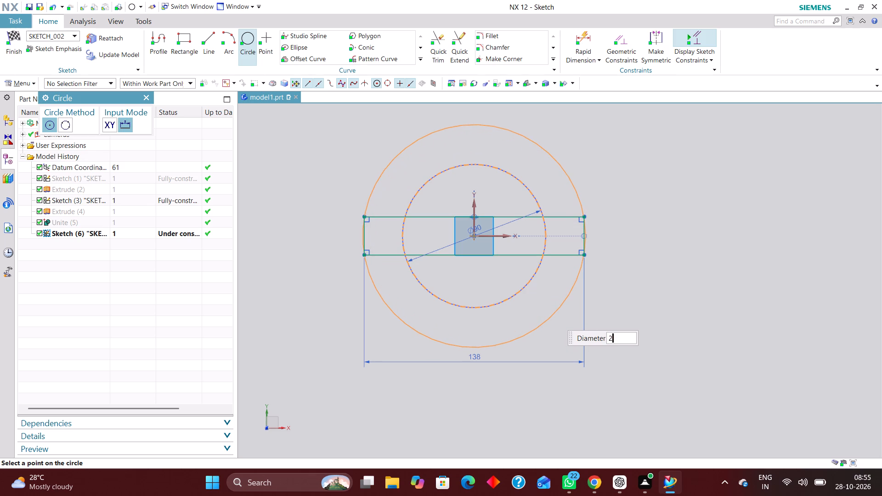
key(Return)
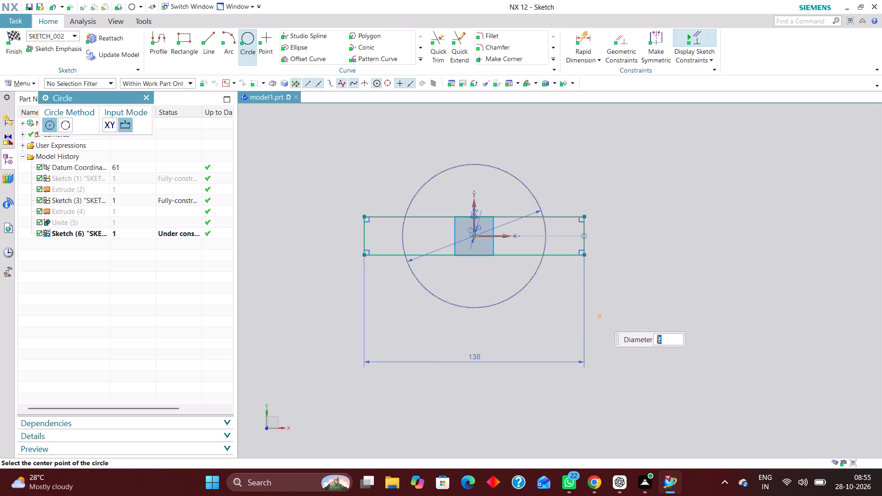
click(149, 96)
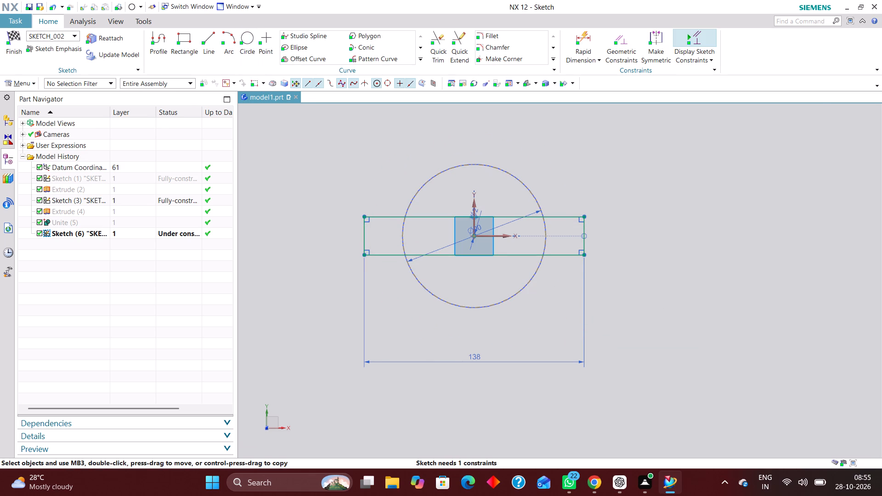
Reposition the overlapping diameter dimensions around the origin and set the small new circle's diameter to 142 mm.
scroll(466, 239, up, 7)
scroll(514, 209, up, 6)
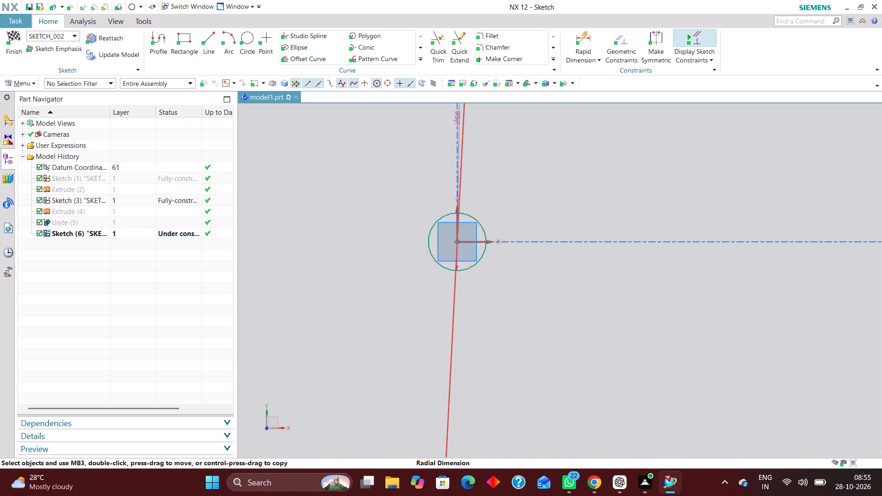
drag(462, 133, 515, 203)
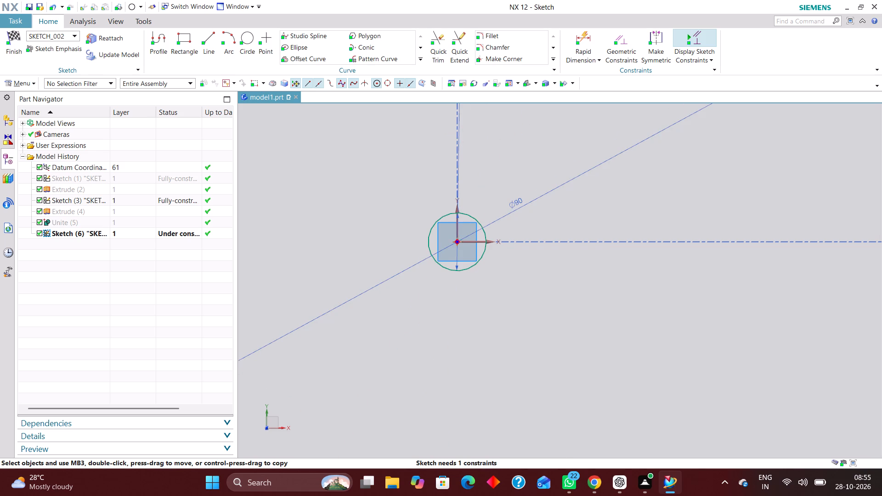
scroll(454, 258, up, 7)
drag(462, 268, 677, 361)
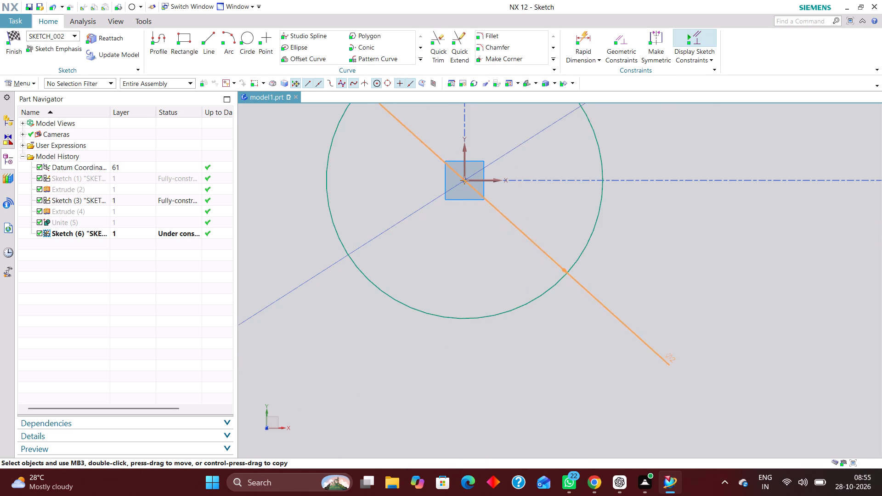
drag(677, 361, 689, 362)
scroll(430, 211, down, 6)
double_click(501, 253)
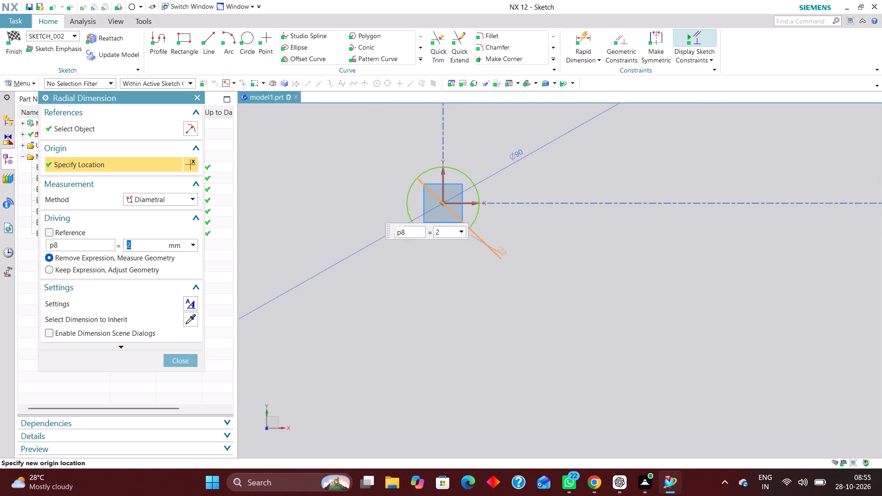
text(142)
key(Return)
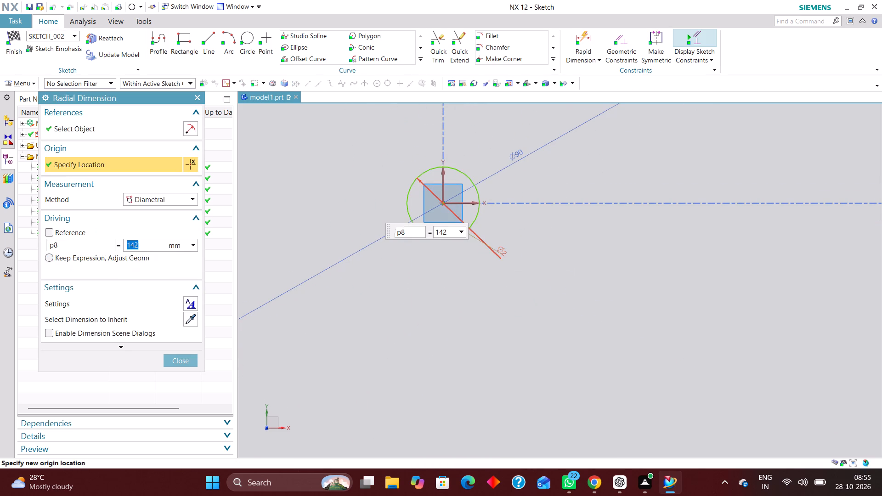
scroll(496, 262, down, 13)
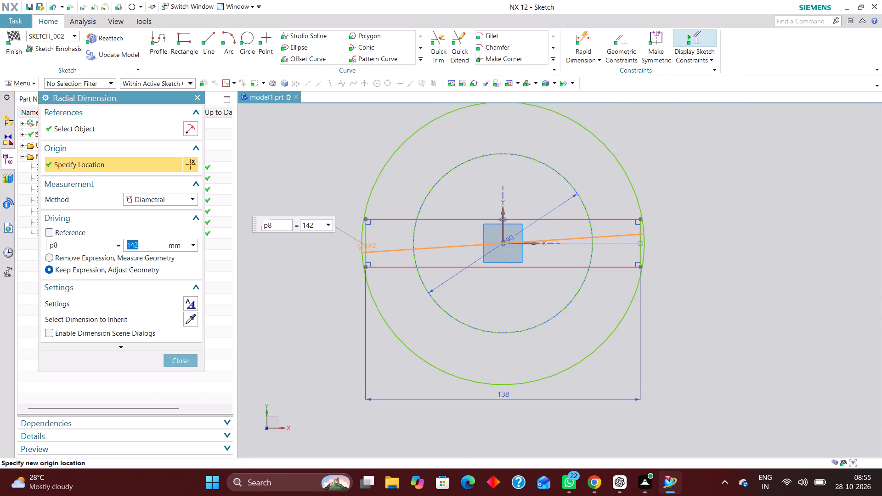
click(181, 357)
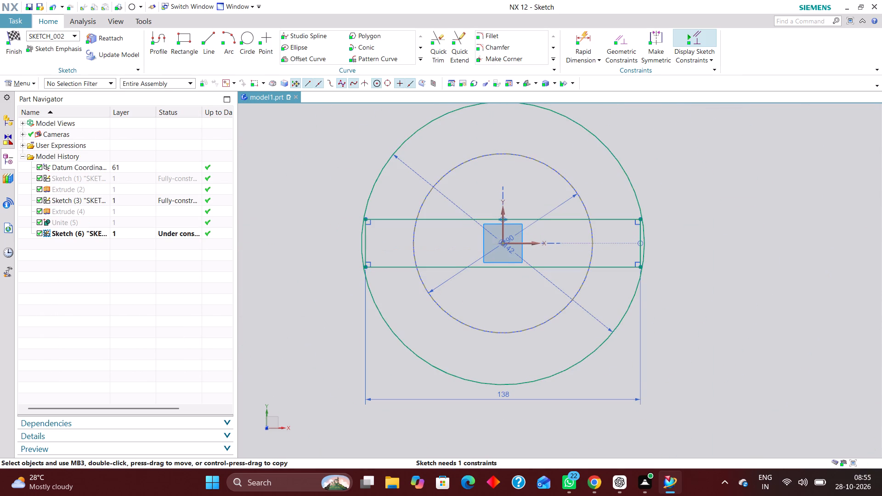
Set the rectangle's horizontal length dimension to 145 mm so its ends extend beyond the 142 mm circle.
scroll(448, 242, up, 3)
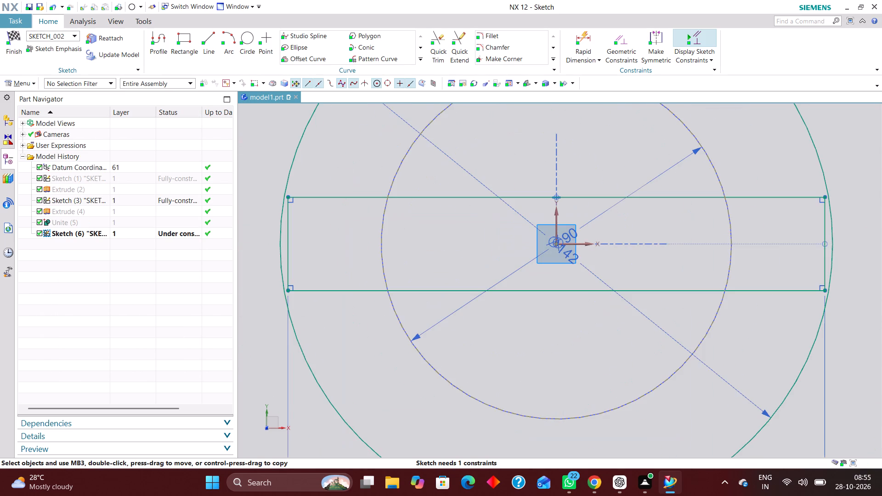
scroll(398, 220, down, 3)
scroll(352, 239, up, 3)
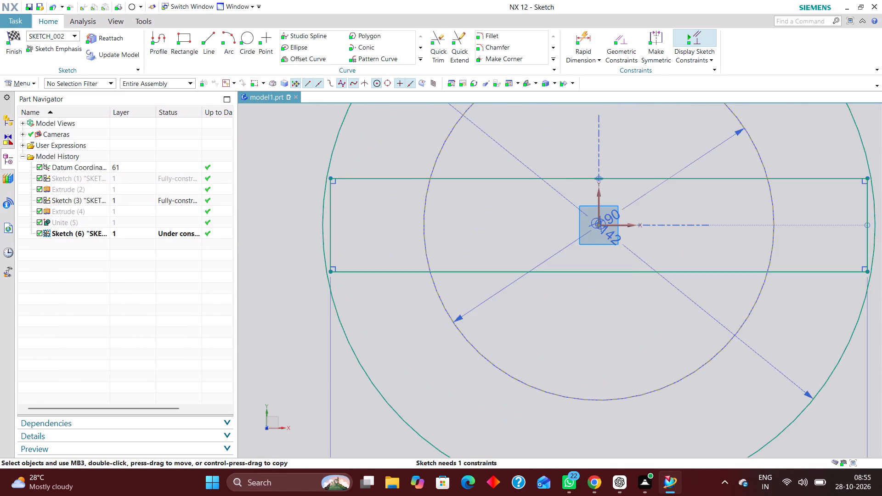
scroll(397, 203, down, 2)
double_click(530, 409)
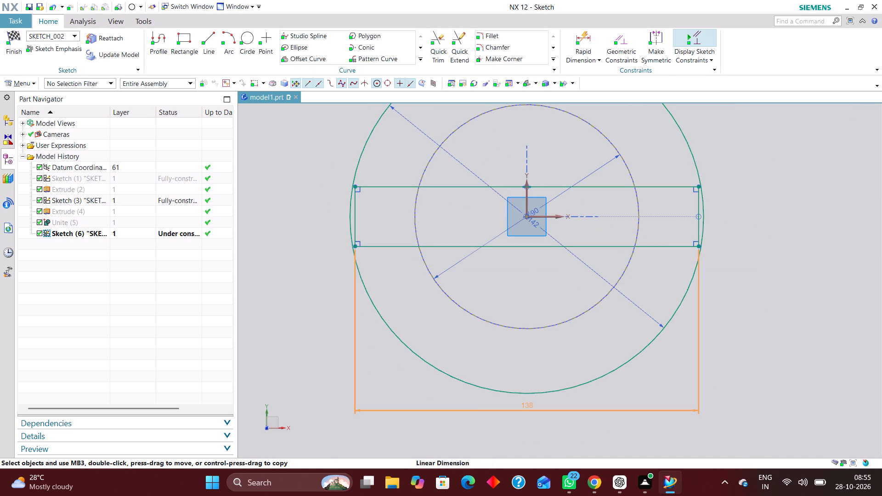
text(145)
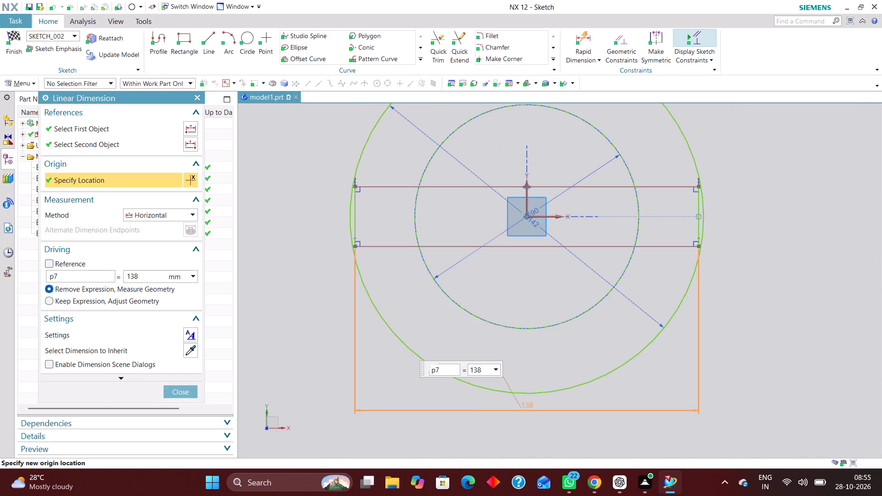
drag(485, 368, 400, 371)
text(145)
key(Return)
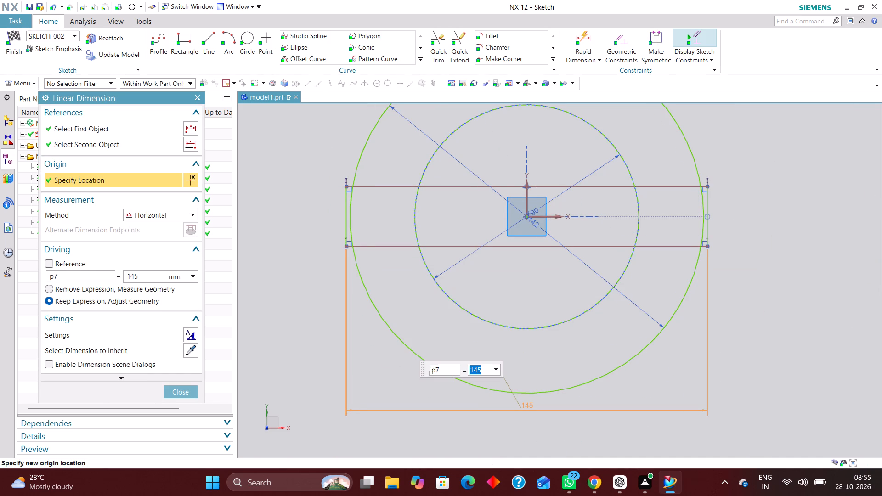
click(183, 392)
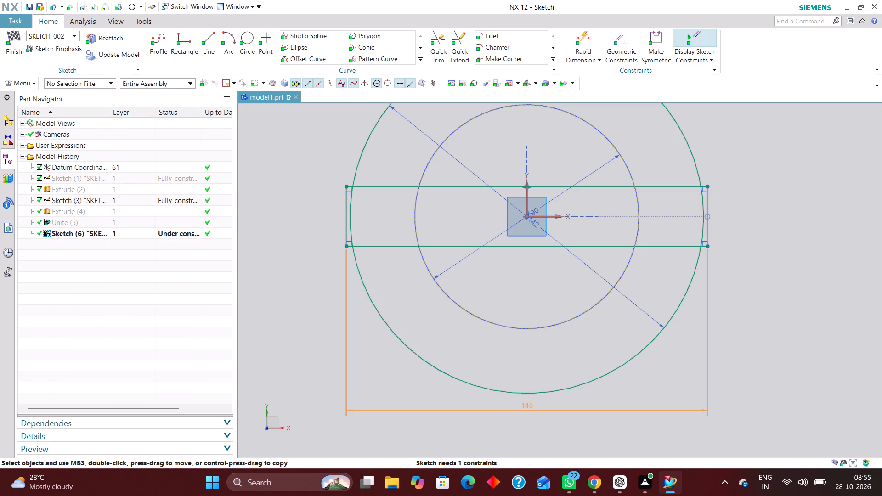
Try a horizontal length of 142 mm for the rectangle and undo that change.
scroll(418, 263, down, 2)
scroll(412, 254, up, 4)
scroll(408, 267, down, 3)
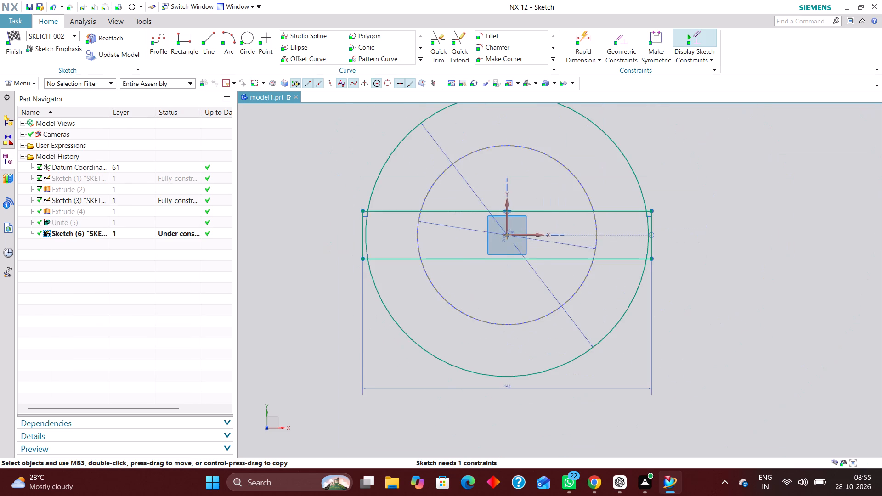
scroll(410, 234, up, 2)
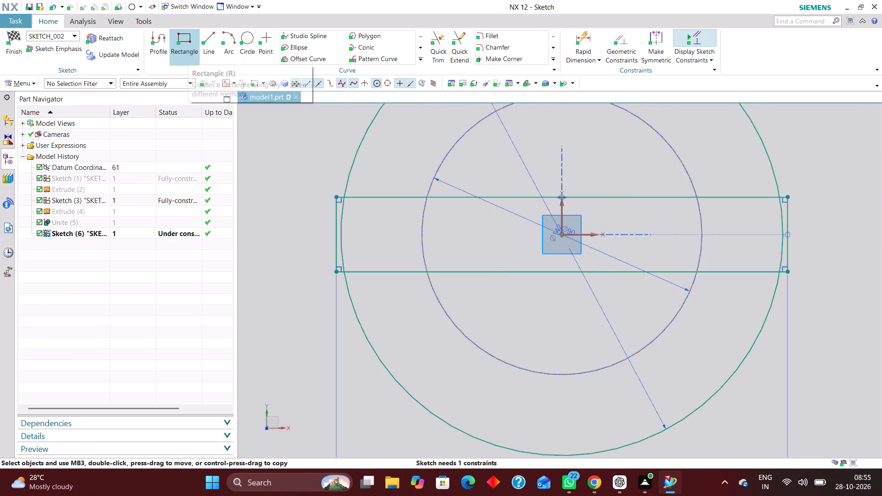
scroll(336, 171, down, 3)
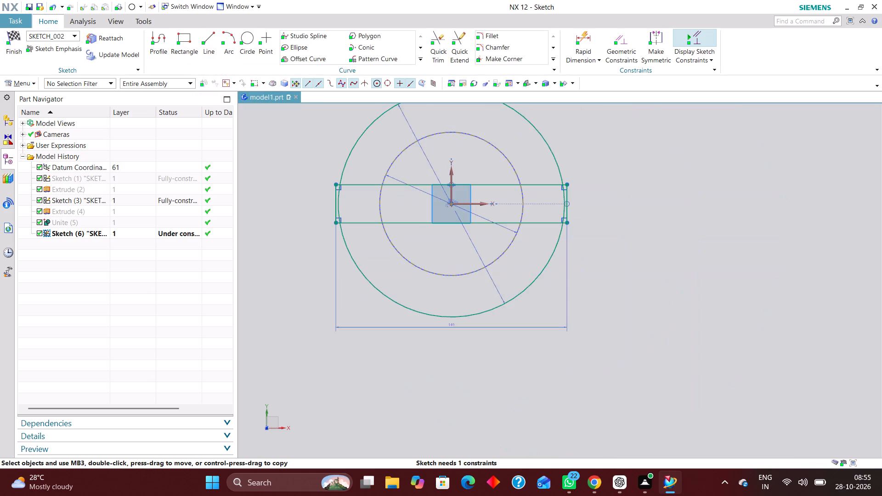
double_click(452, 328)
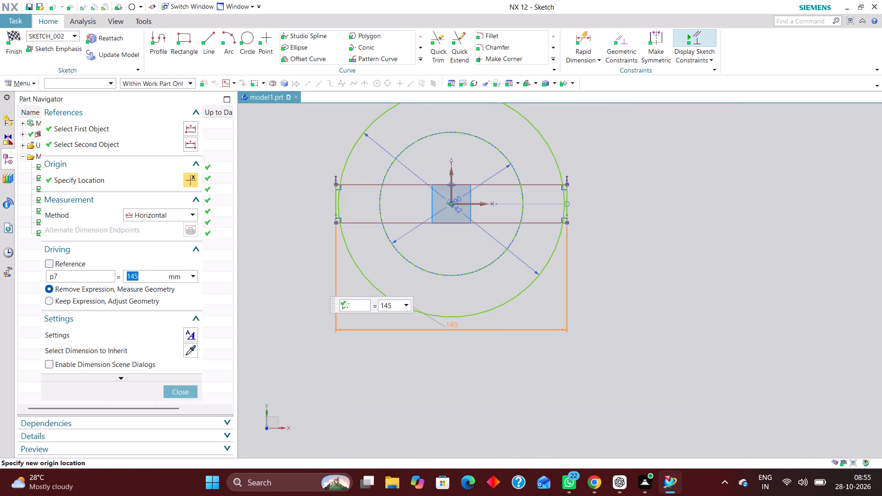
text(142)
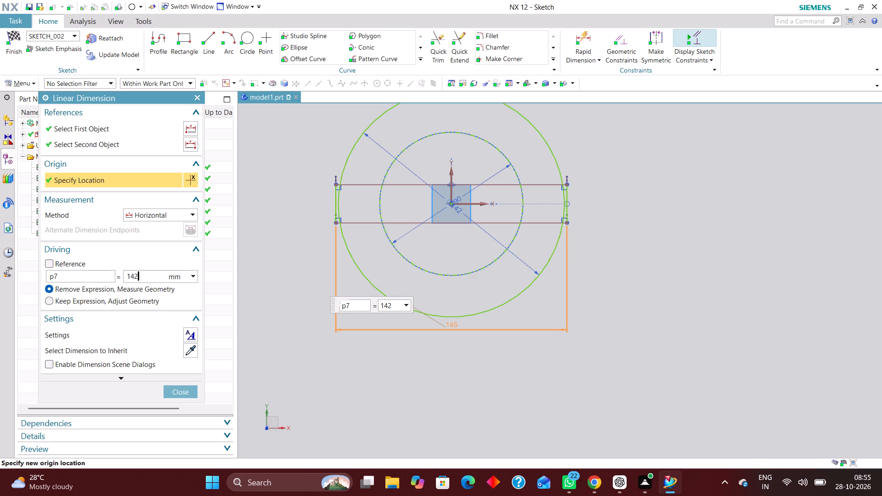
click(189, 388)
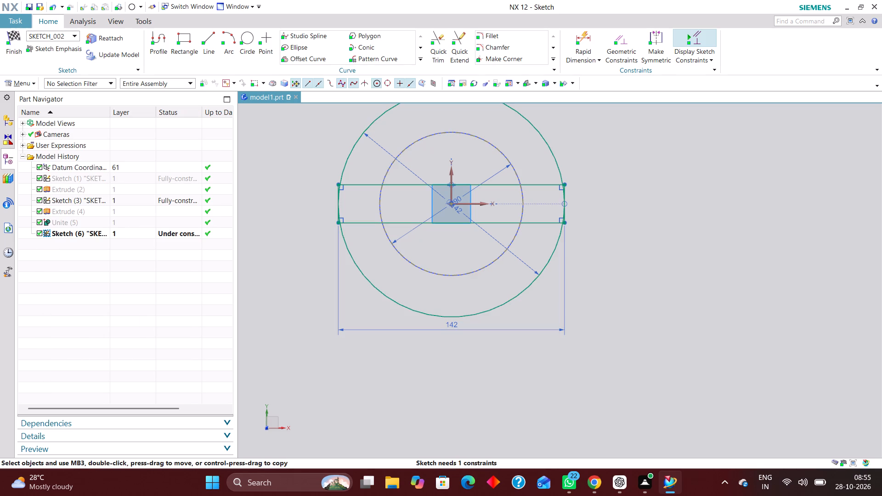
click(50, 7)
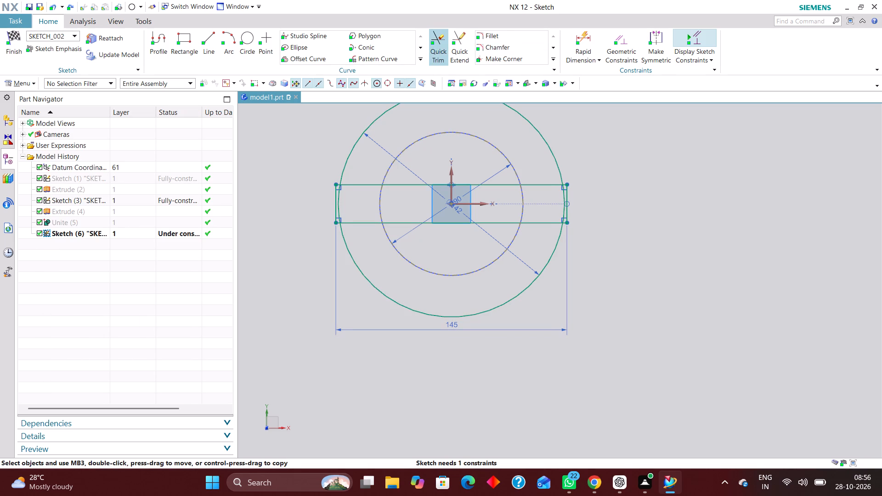
Trim the rectangle's end on the negative X side, removing both line overhangs and the vertical edge outside the 142 mm circle.
click(434, 42)
scroll(335, 197, up, 7)
click(345, 128)
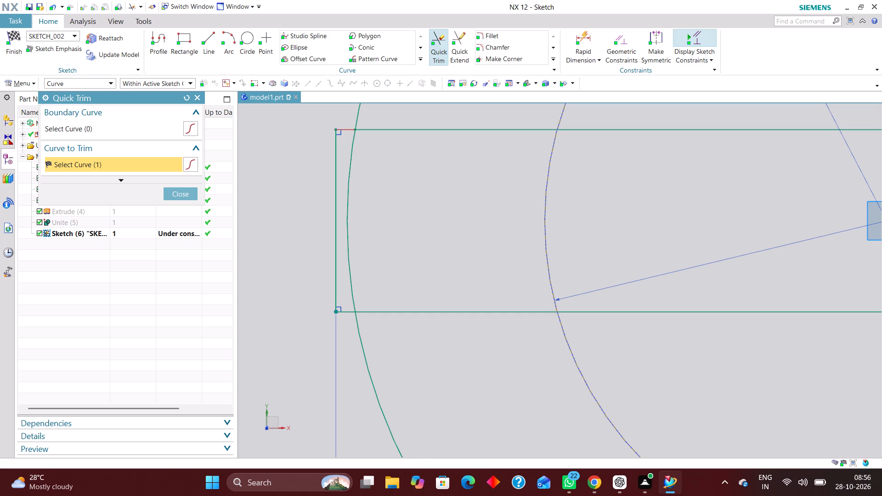
scroll(344, 301, up, 5)
click(350, 334)
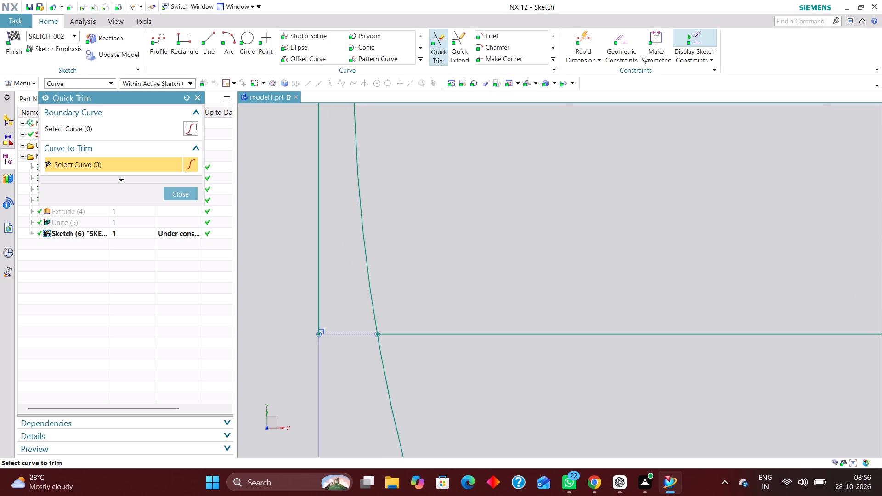
click(318, 256)
scroll(328, 226, down, 12)
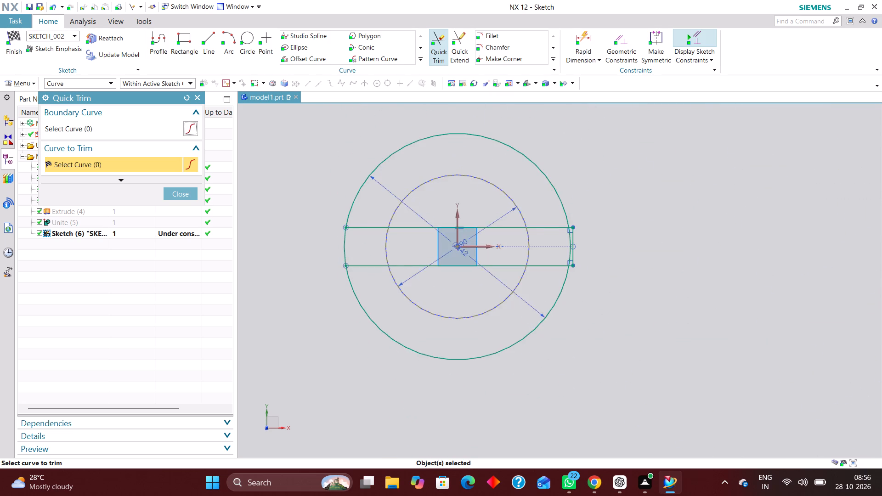
Trim the rectangle's end on the positive X side, removing both line overhangs and the vertical edge outside the 142 mm circle.
scroll(567, 230, up, 8)
click(578, 222)
click(594, 251)
scroll(608, 215, down, 5)
scroll(605, 342, up, 4)
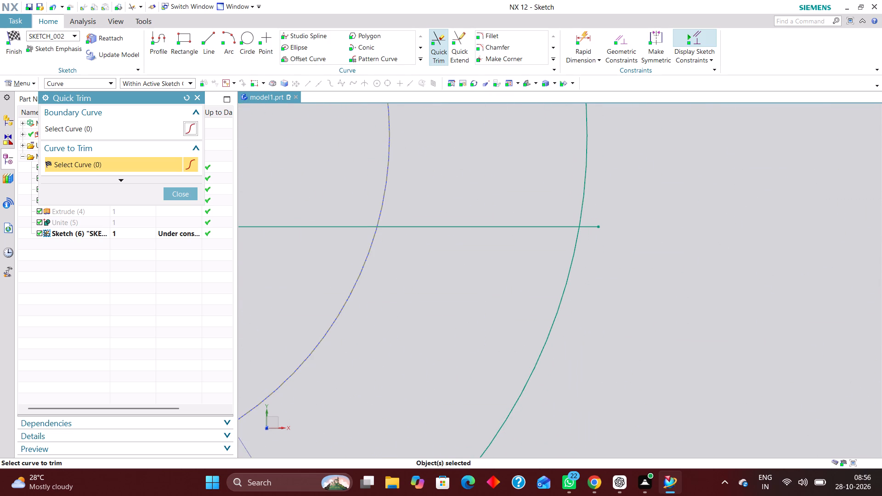
click(596, 225)
scroll(621, 235, down, 10)
scroll(605, 256, up, 2)
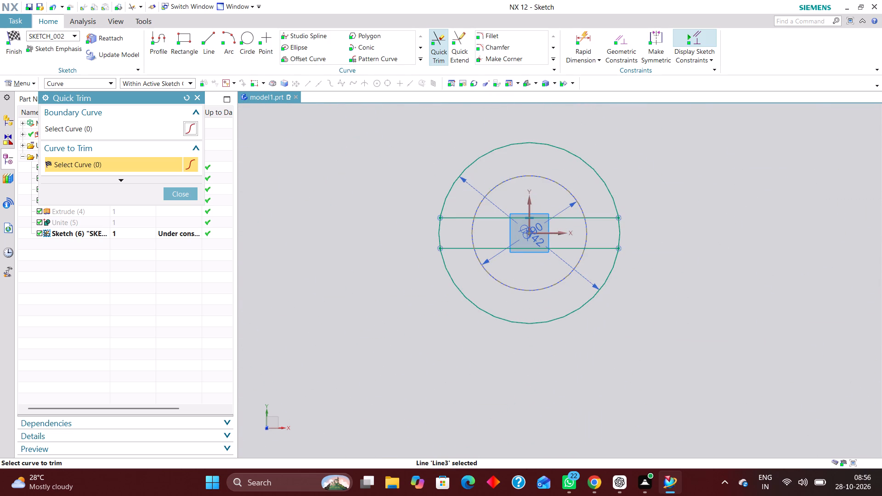
click(184, 194)
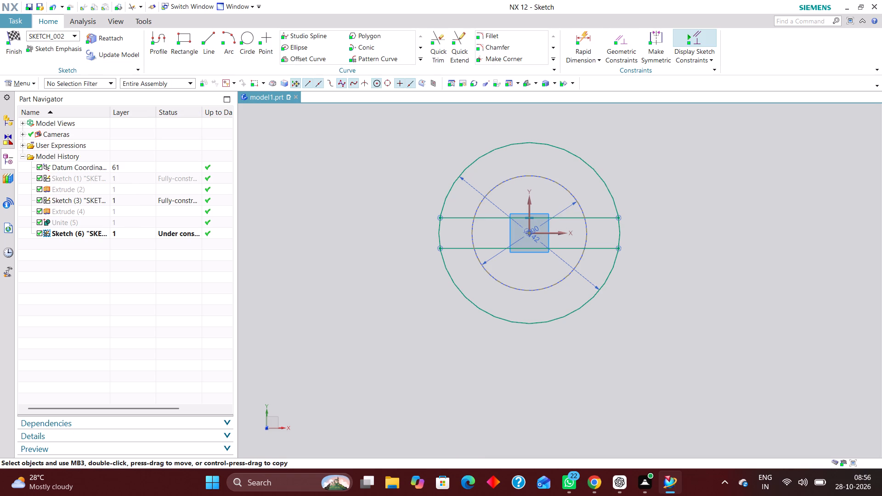
Make the two horizontal lines symmetric about the sketch's X axis.
click(622, 39)
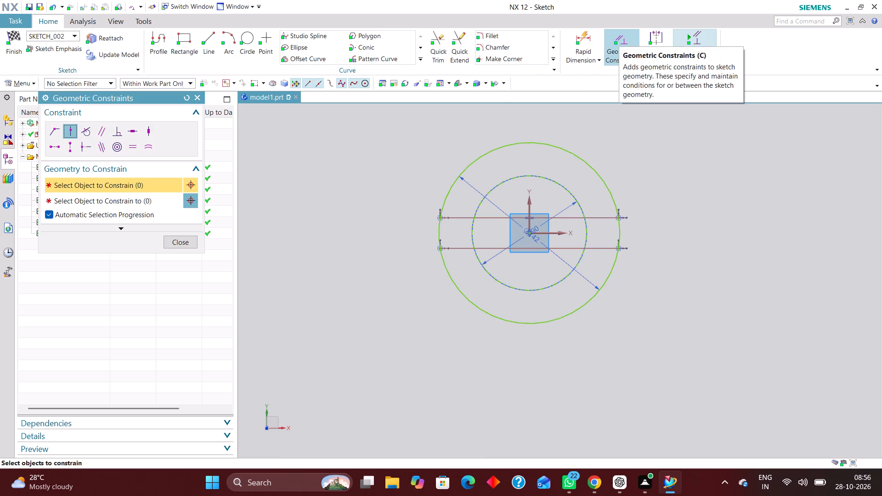
click(649, 36)
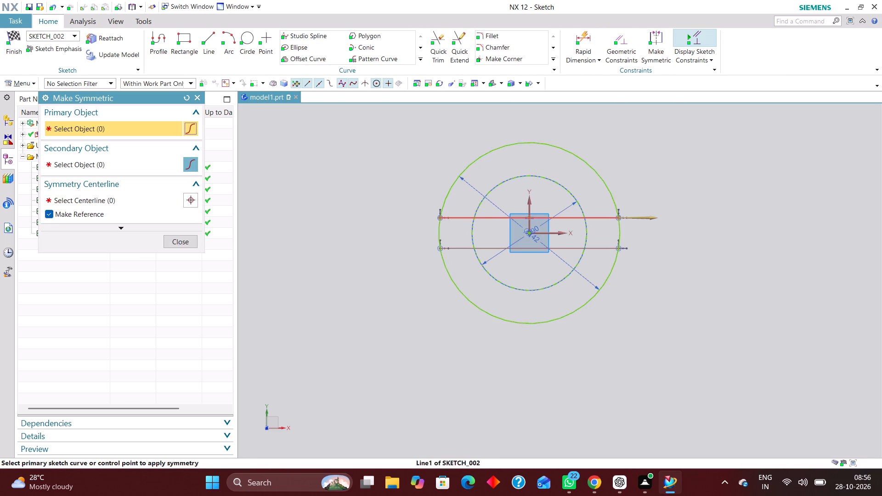
click(605, 217)
click(601, 249)
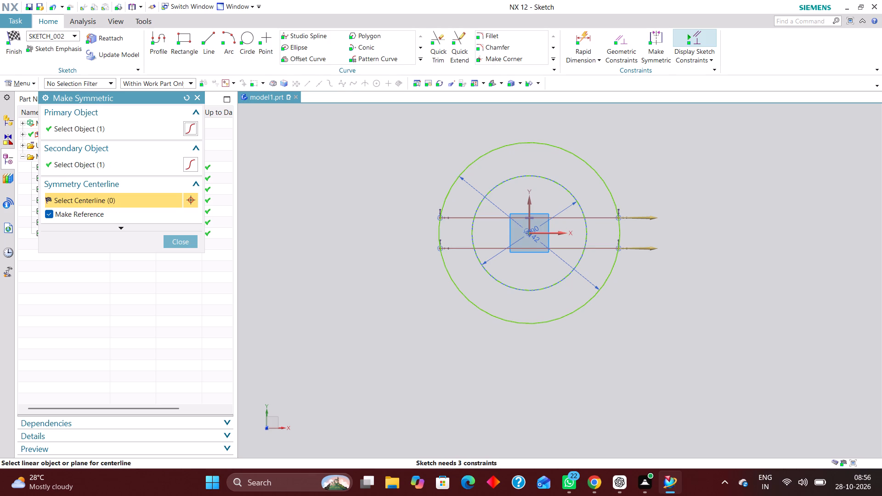
click(557, 233)
click(183, 243)
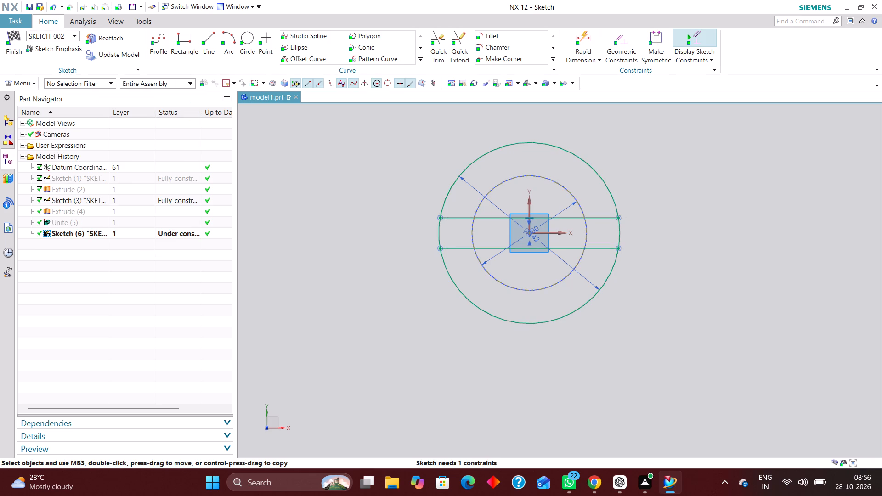
Dimension the vertical distance between the two horizontal lines, placing the dimension outside the circle on the positive X side.
click(582, 38)
click(600, 216)
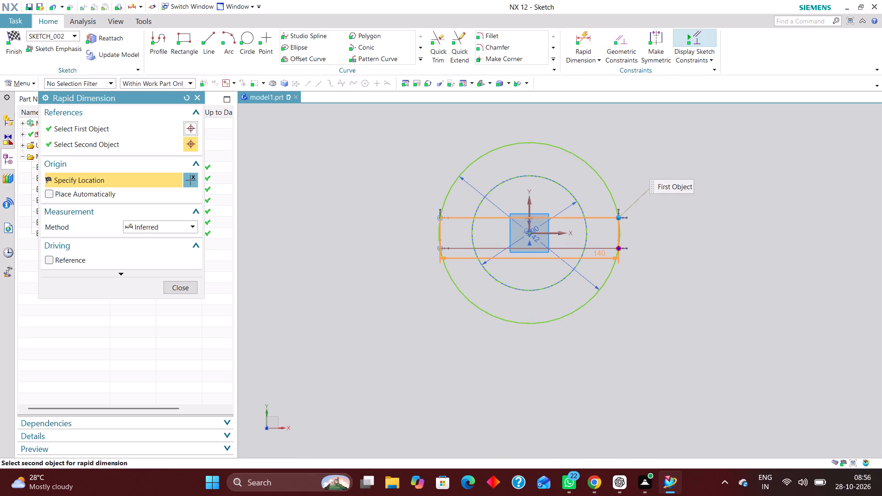
click(601, 248)
click(692, 237)
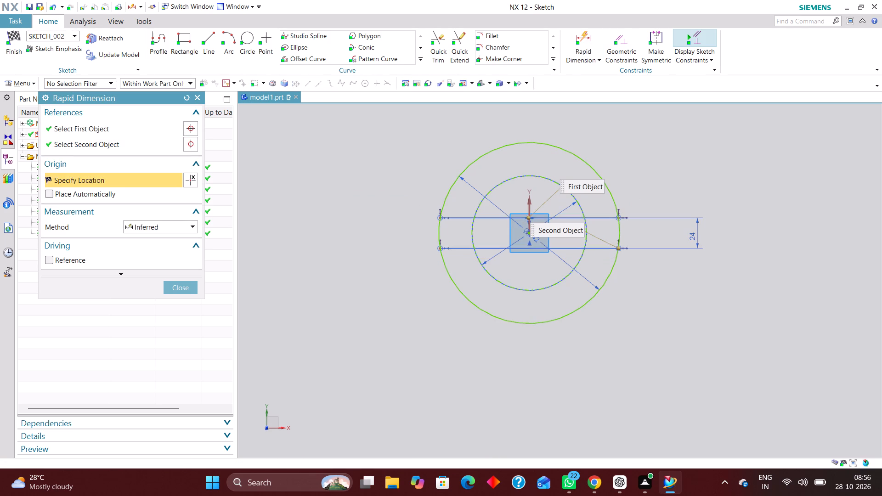
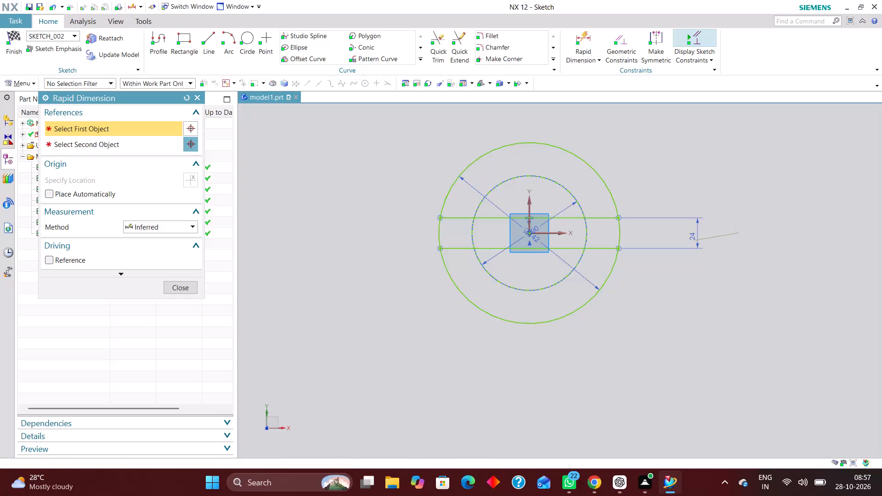
Trim away the 142 mm circle's upper and lower arcs lying outside the two horizontal lines.
click(185, 289)
scroll(473, 261, up, 1)
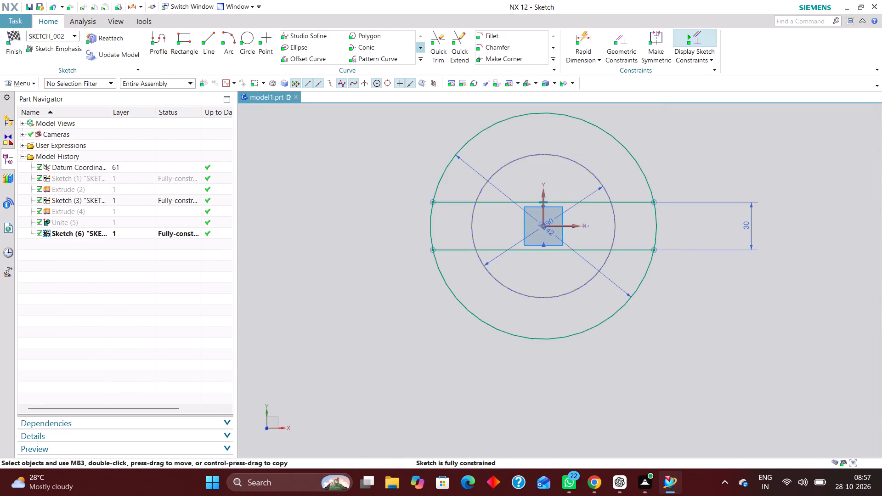
click(441, 39)
click(479, 134)
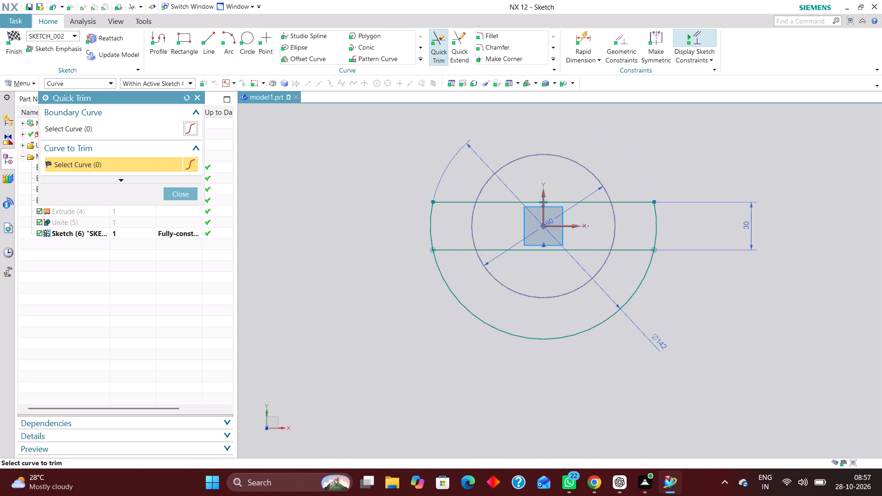
click(503, 333)
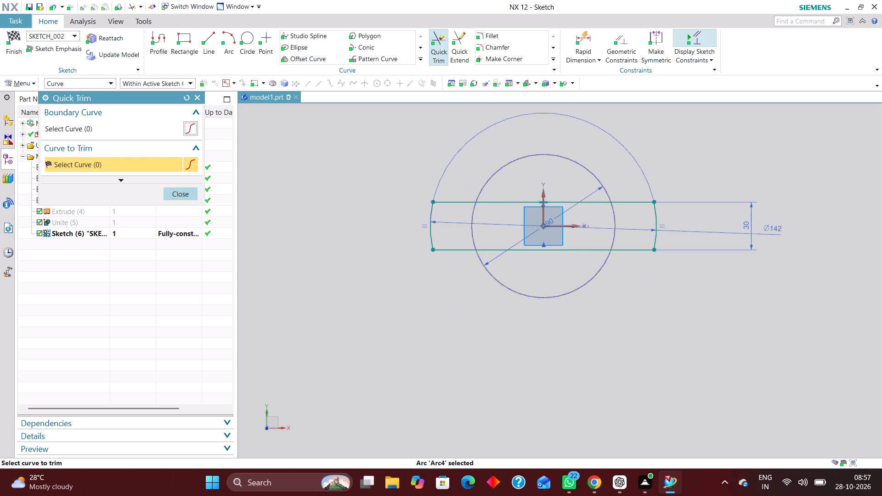
click(185, 188)
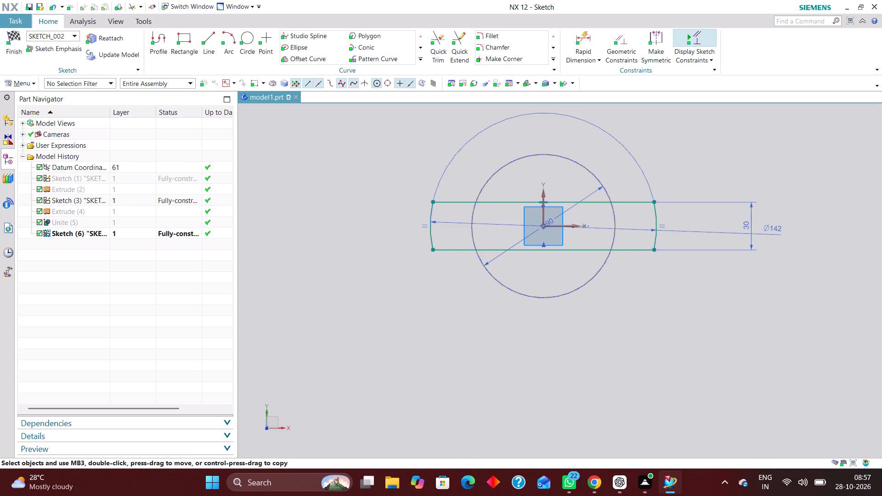
Show the hidden united disc-and-boss body and finish the strip sketch.
click(102, 128)
right_click(87, 221)
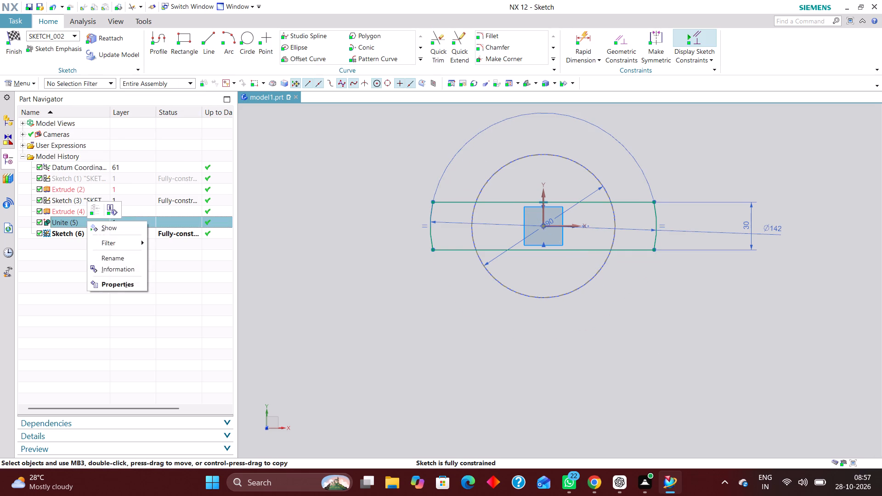
click(119, 229)
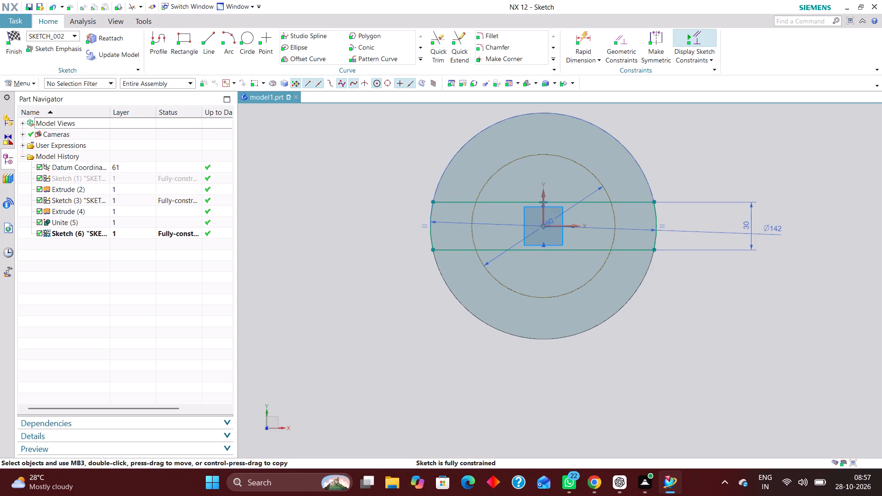
click(14, 35)
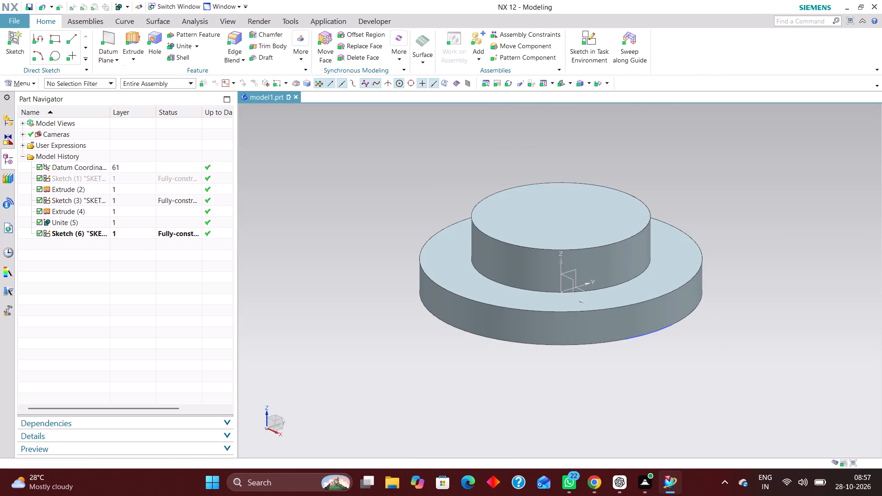
Extrude the strip sketch from 0 to 41 mm with Boolean set to None.
click(135, 38)
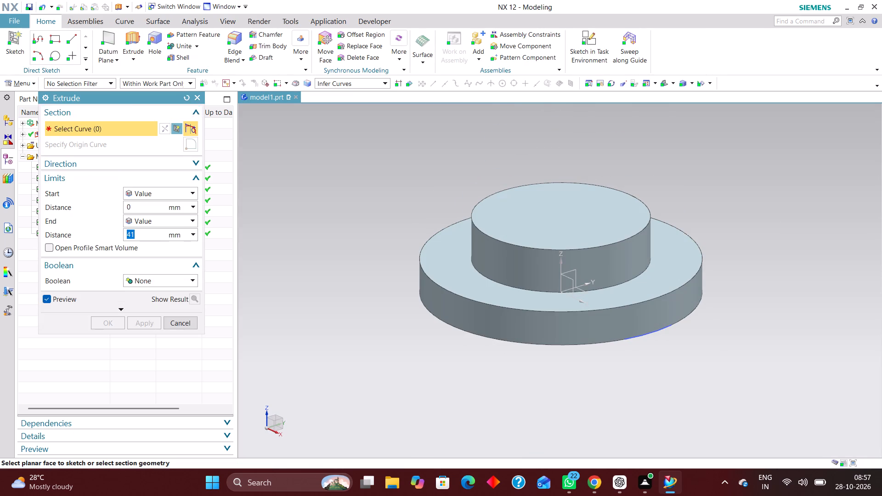
drag(125, 96, 249, 95)
click(106, 234)
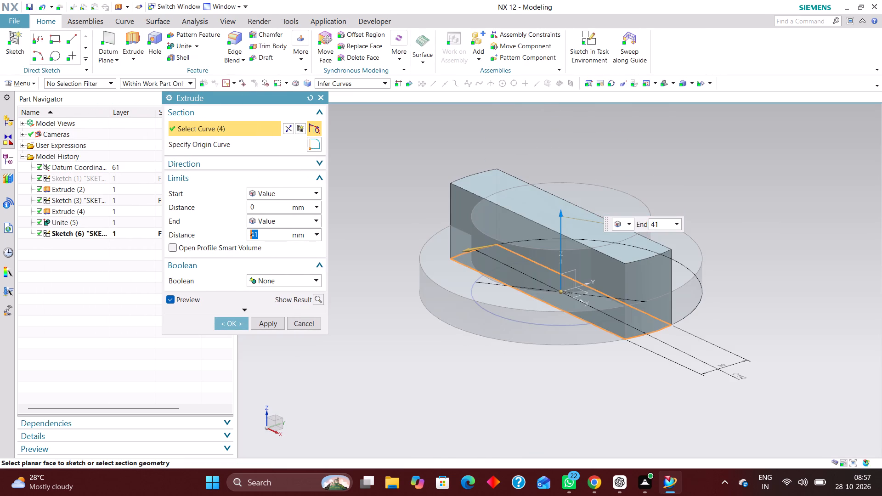
middle_drag(468, 344, 510, 386)
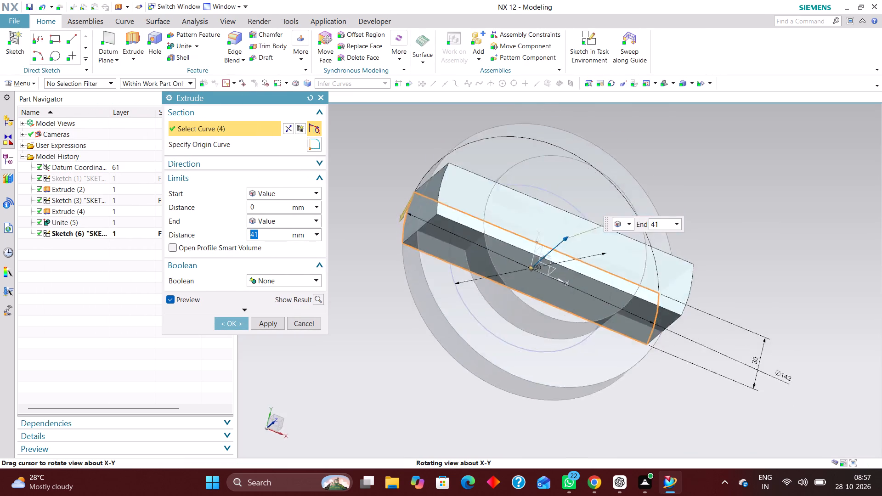
middle_drag(510, 386, 492, 368)
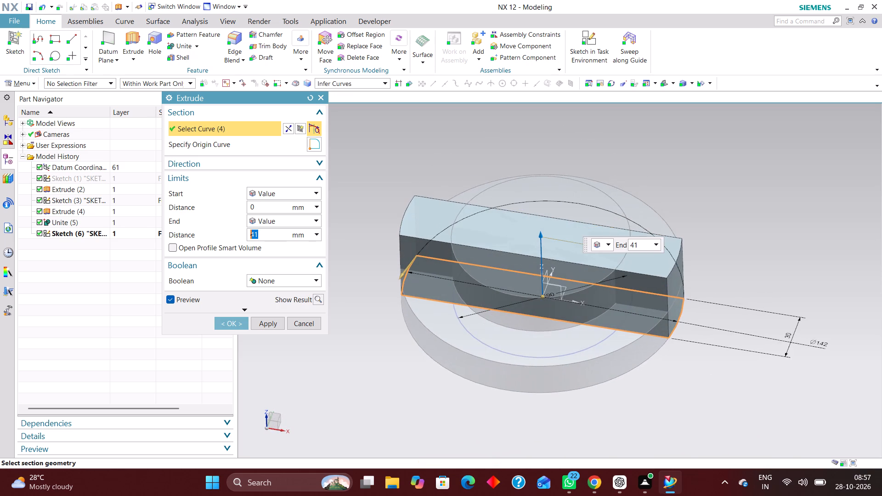
click(227, 321)
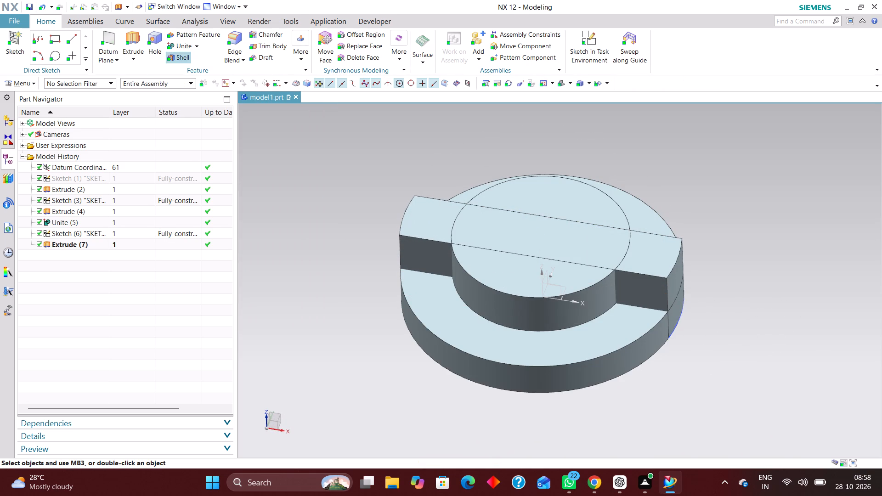
Unite the extruded strip with the disc-and-boss body as the target.
click(185, 46)
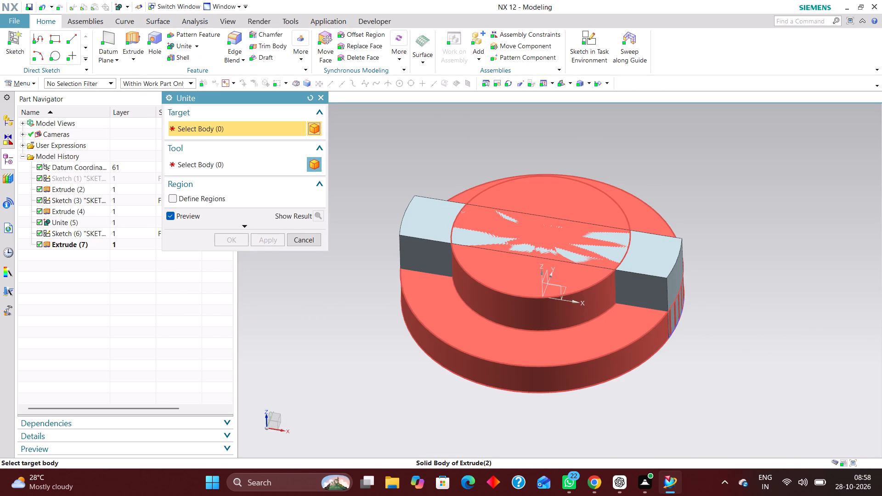
click(526, 348)
click(436, 242)
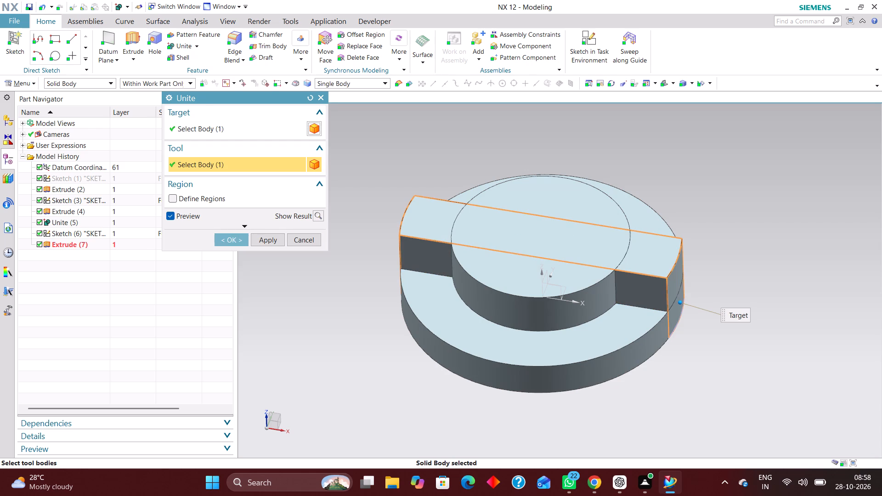
click(237, 240)
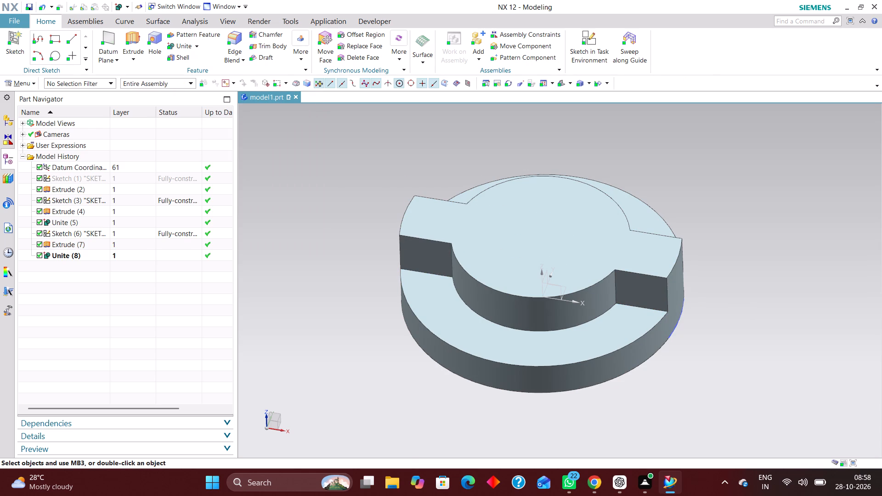
Apply an 8 mm circular edge blend to the four vertical edges where the central strip meets the boss.
scroll(764, 282, up, 1)
middle_drag(757, 282, 732, 289)
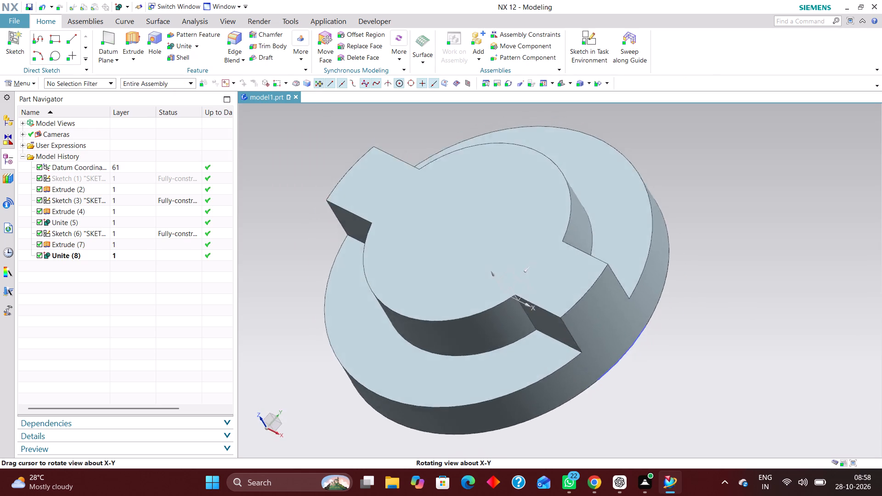
middle_drag(732, 289, 737, 283)
click(237, 33)
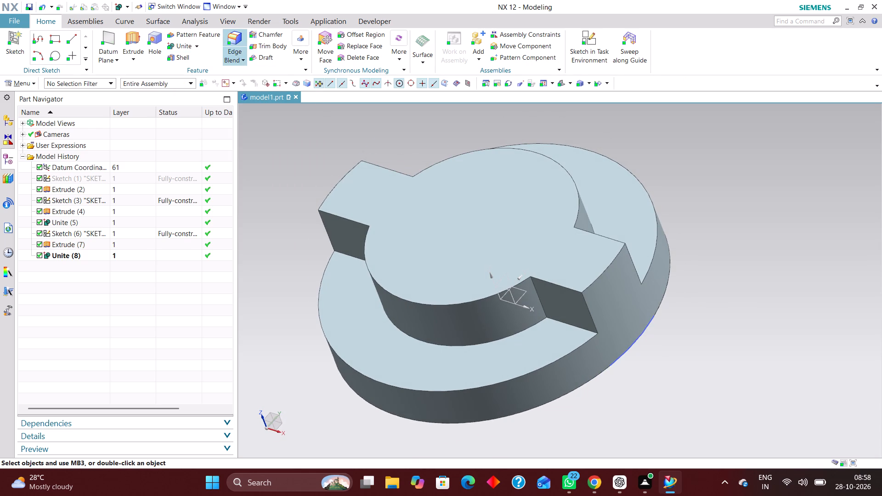
click(537, 292)
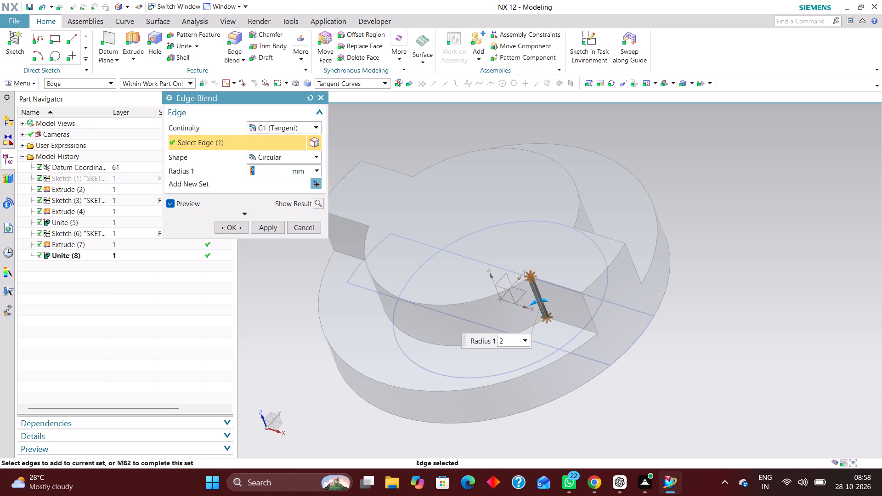
key(8)
key(Return)
middle_drag(703, 243, 691, 292)
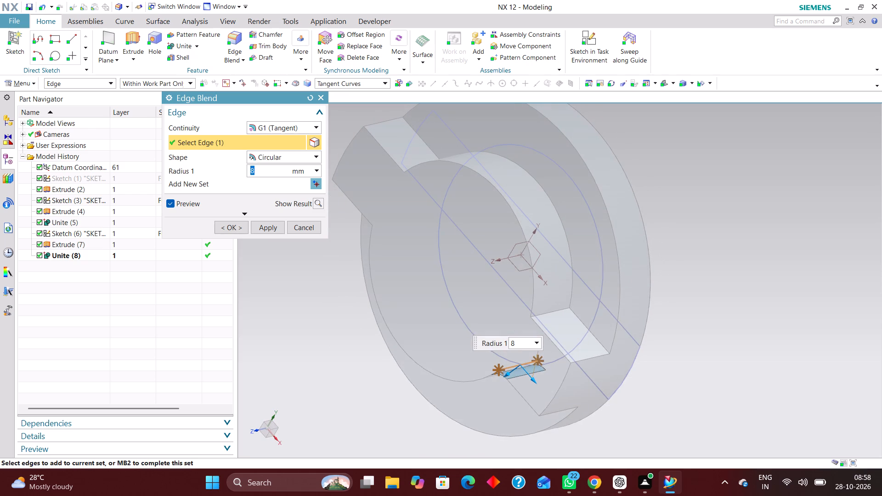
click(564, 310)
middle_drag(685, 315, 772, 243)
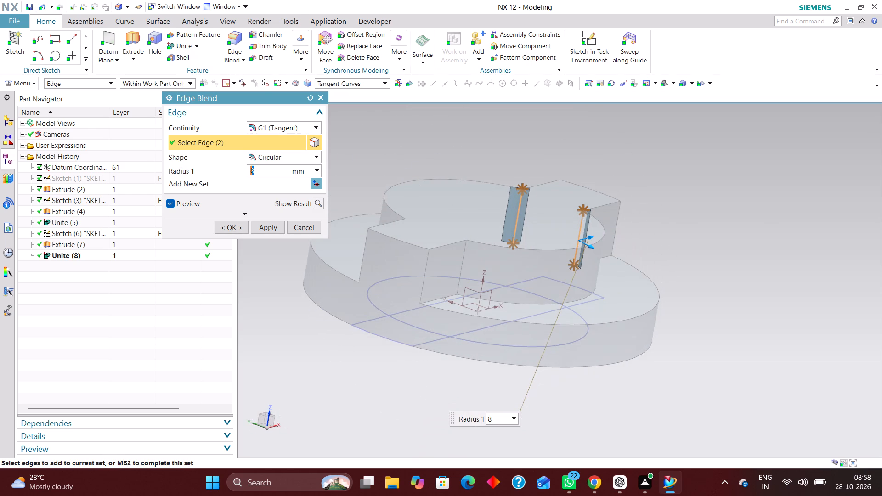
scroll(471, 270, up, 2)
click(458, 265)
middle_drag(492, 268, 564, 301)
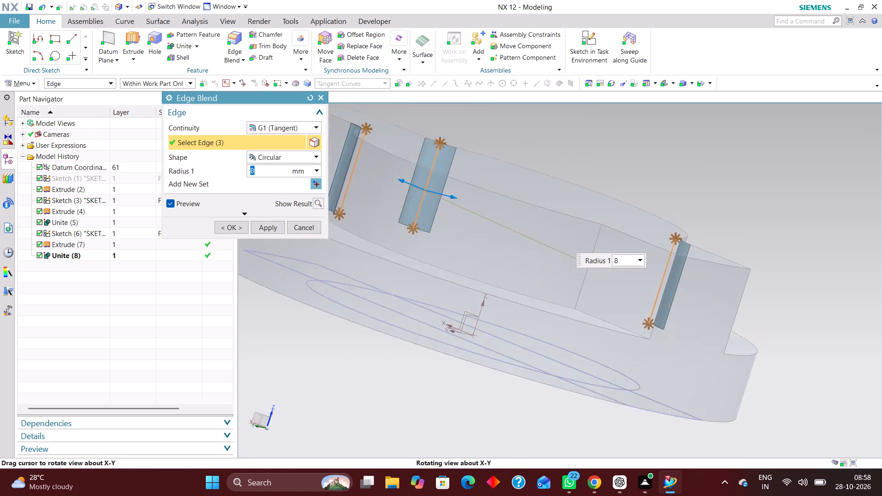
middle_drag(564, 301, 562, 303)
scroll(562, 303, up, 1)
click(579, 296)
scroll(609, 265, down, 2)
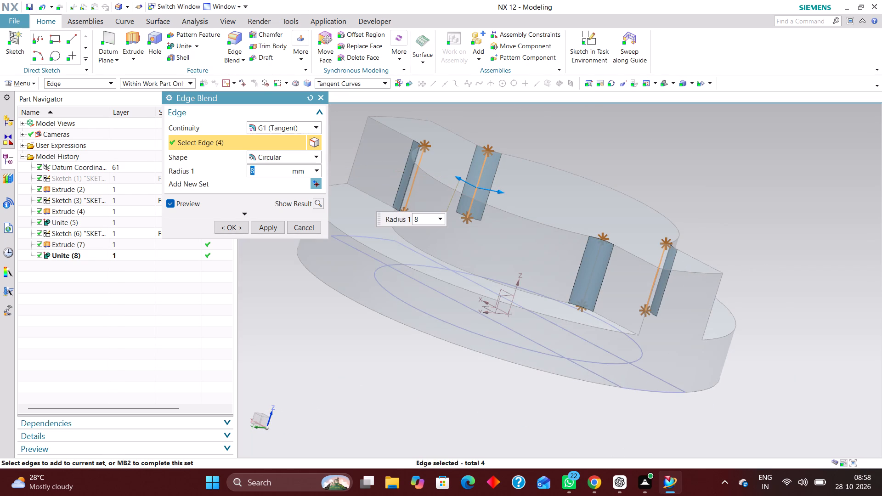
click(231, 229)
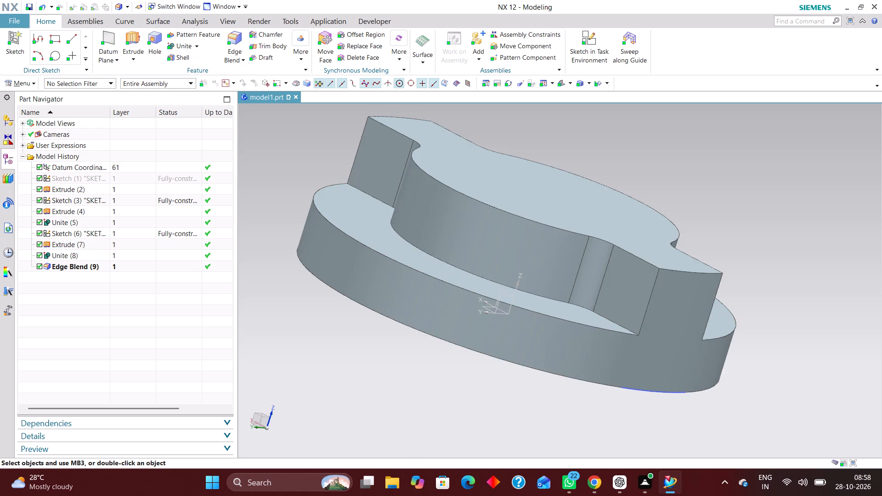
Create a new task-environment sketch on the datum XY plane.
click(560, 83)
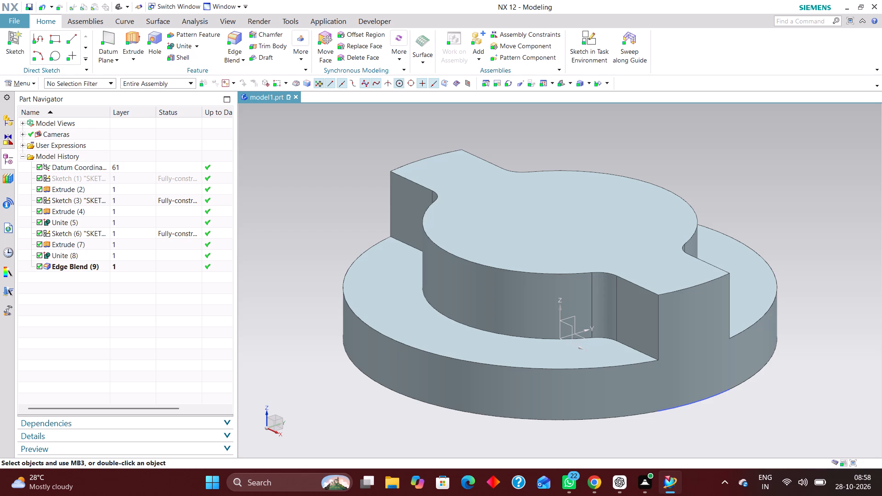
scroll(832, 225, down, 1)
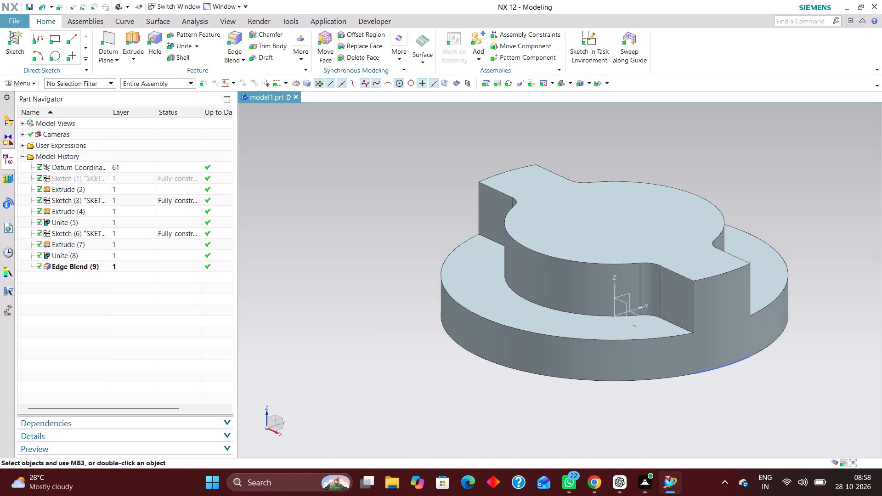
click(590, 47)
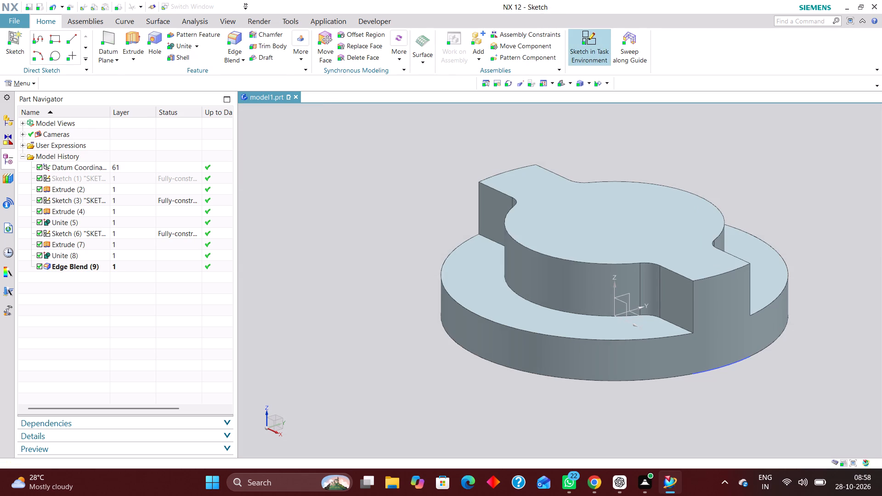
scroll(625, 317, up, 8)
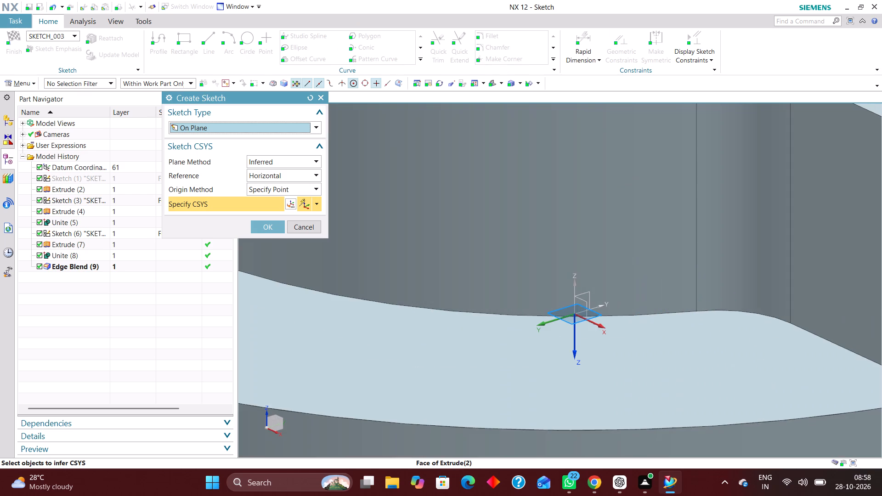
click(594, 318)
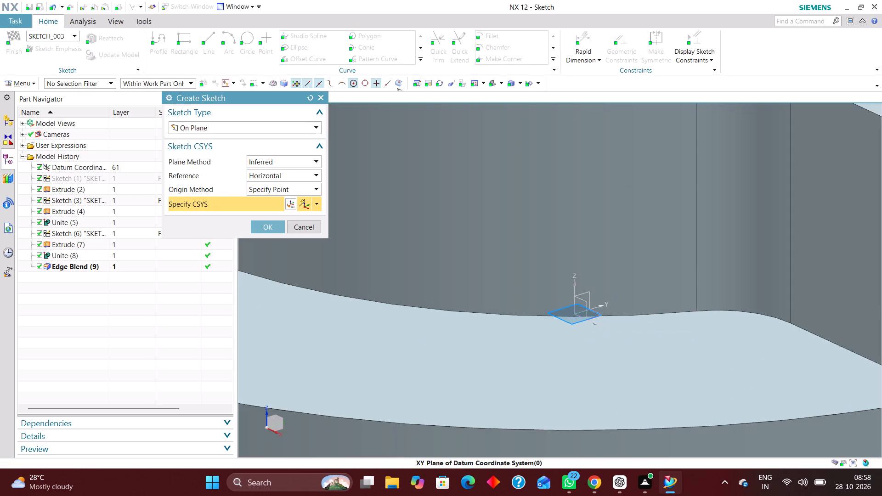
click(273, 228)
Sketch a small circle outside the base disc on the positive Y side, centred on the Y axis.
scroll(508, 208, down, 2)
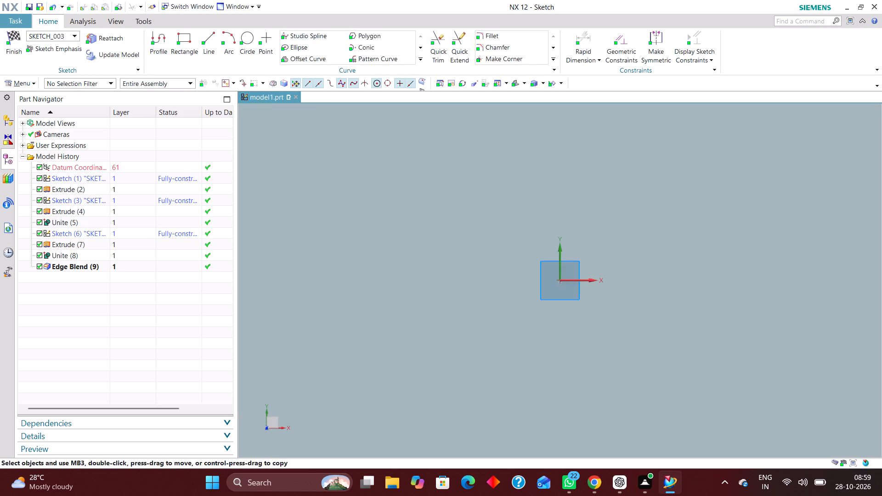
scroll(508, 209, down, 13)
scroll(550, 245, up, 2)
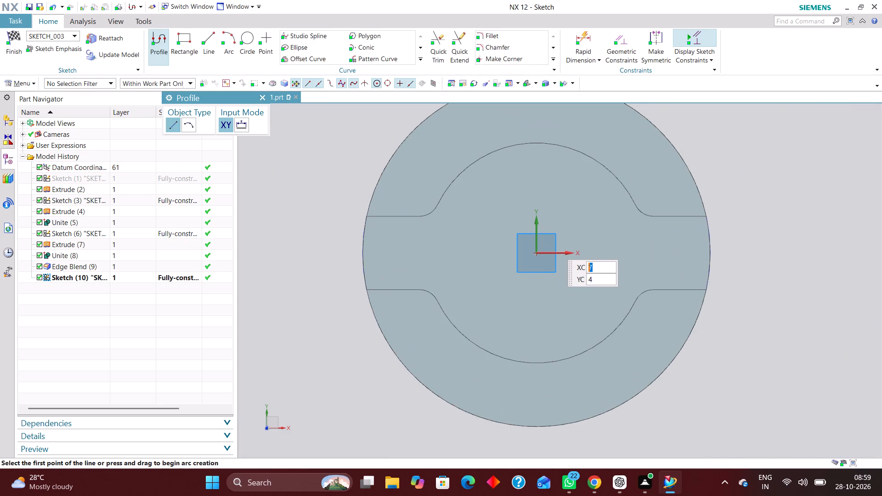
scroll(550, 304, down, 2)
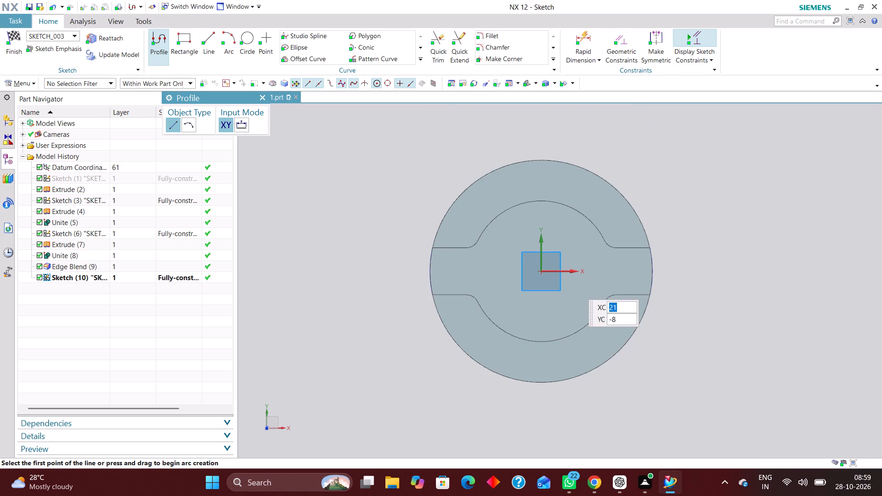
click(248, 34)
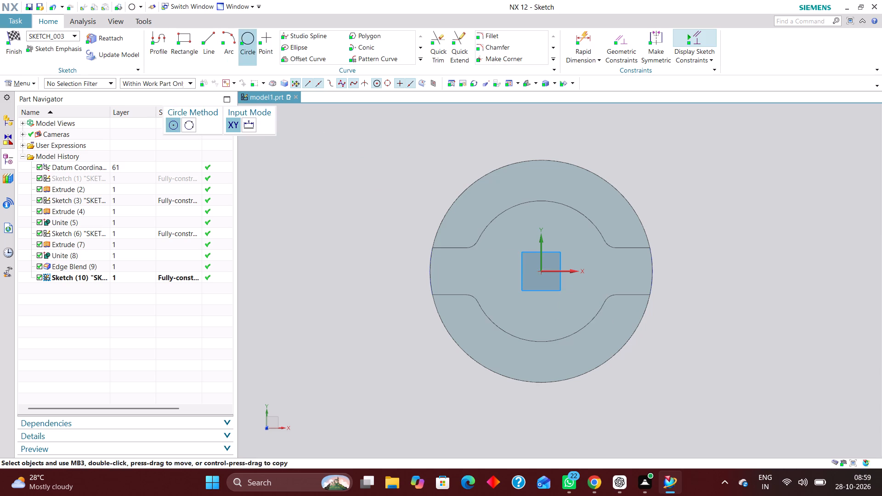
scroll(536, 223, down, 2)
scroll(541, 148, up, 2)
click(541, 151)
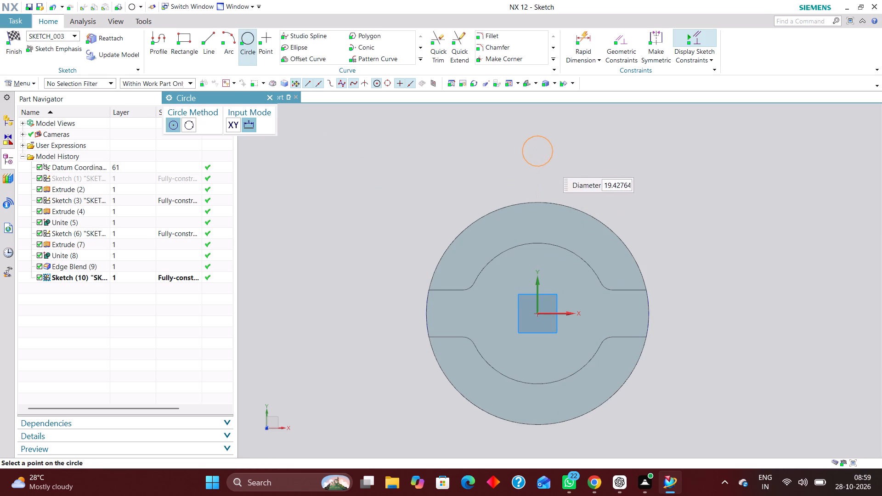
click(551, 164)
Sketch a second small circle outside the base disc on the negative Y side, near the Y axis.
scroll(532, 145, down, 3)
scroll(536, 326, up, 2)
click(532, 306)
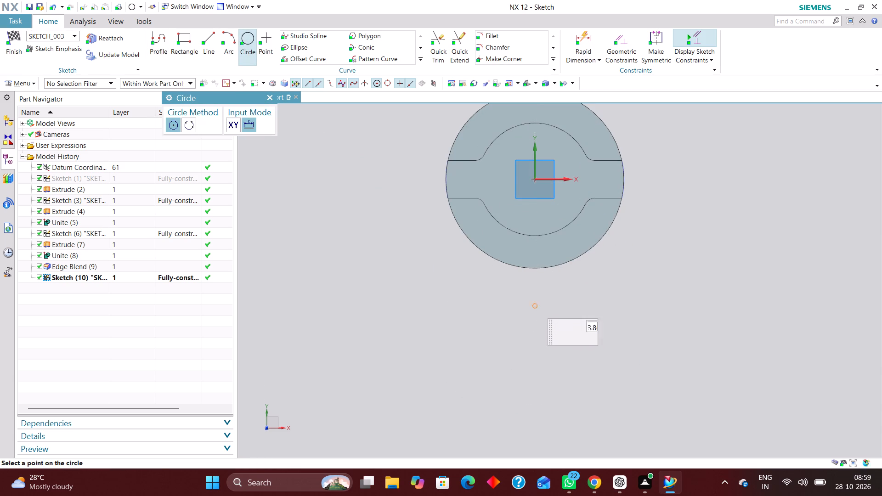
click(544, 320)
Constrain the centres of both small circles to lie on the Y axis with point-on-curve constraints.
click(614, 34)
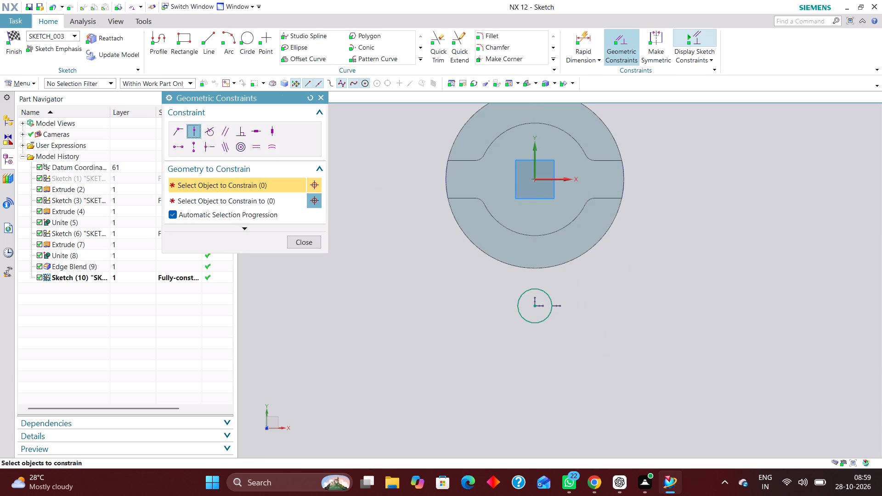
scroll(545, 275, down, 2)
click(539, 128)
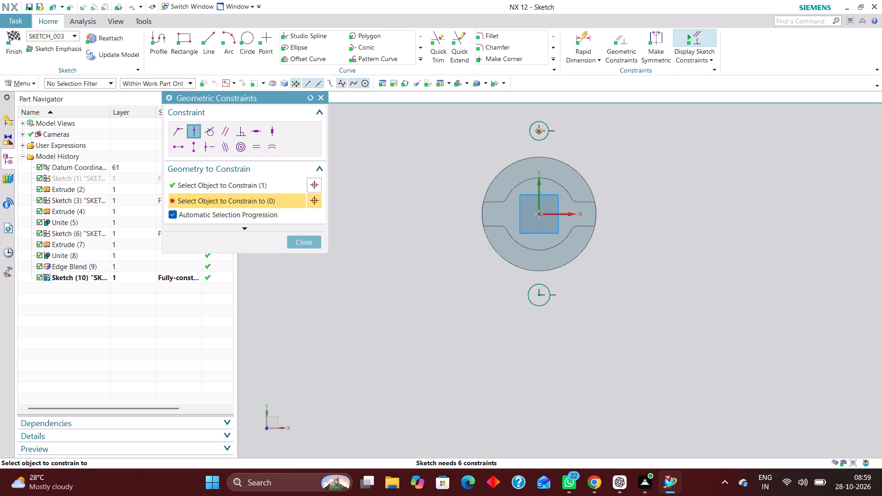
click(539, 187)
click(537, 296)
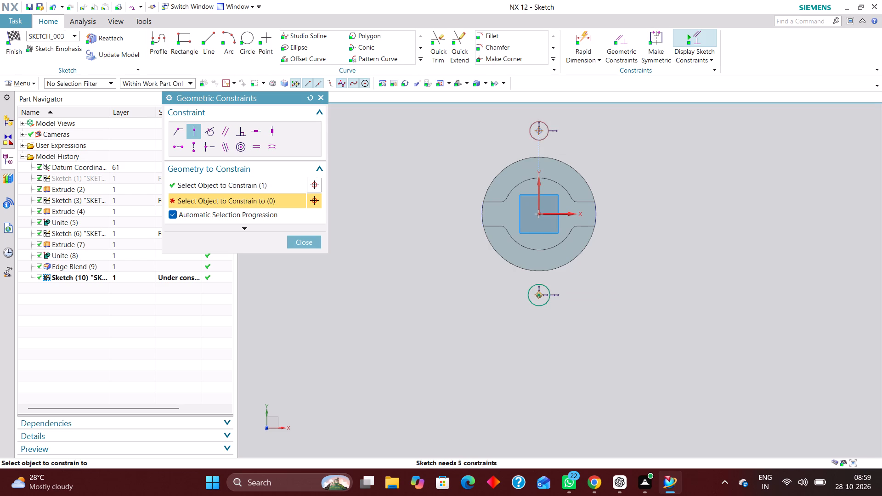
click(539, 197)
click(312, 243)
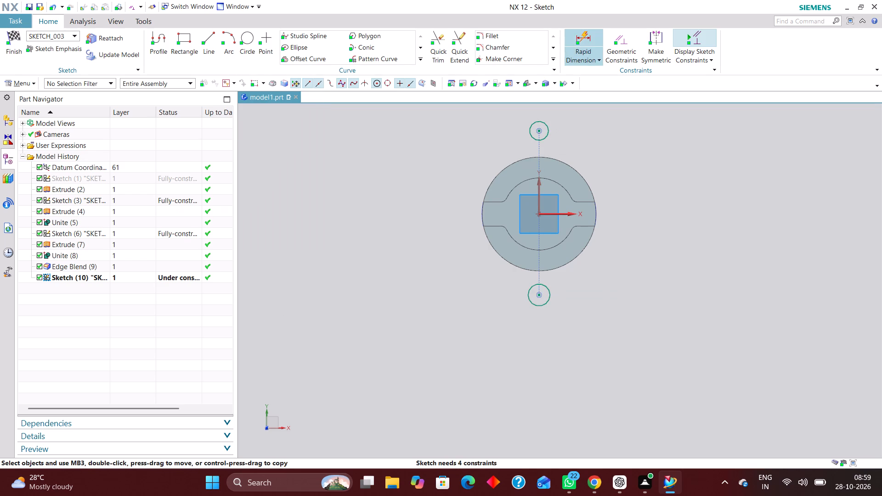
Add a radial dimension of 11 mm to the small circle on the positive Y side.
click(588, 36)
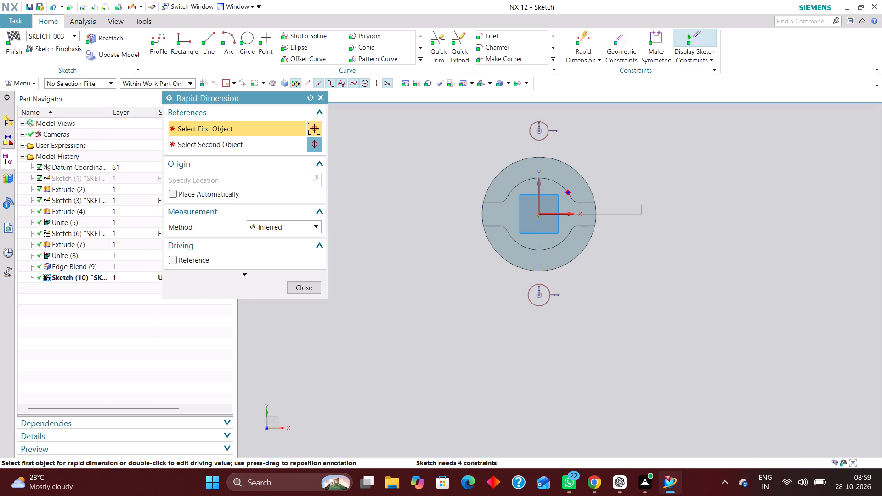
click(304, 224)
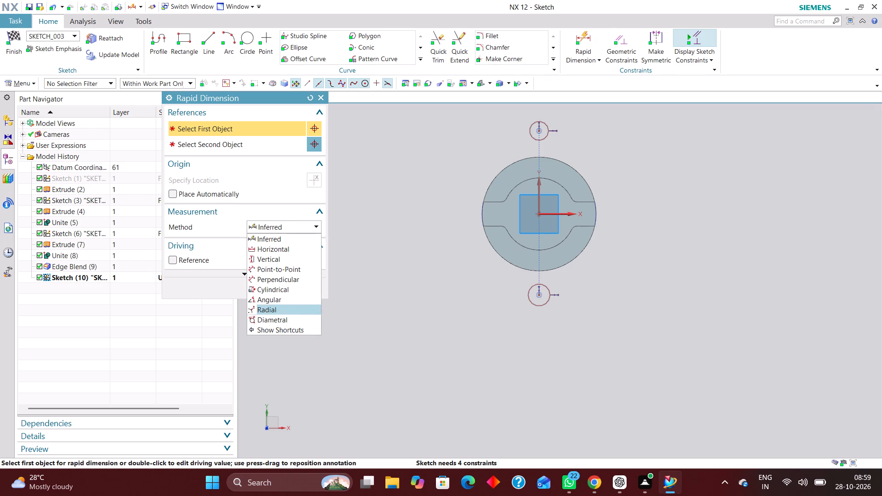
click(302, 306)
click(545, 122)
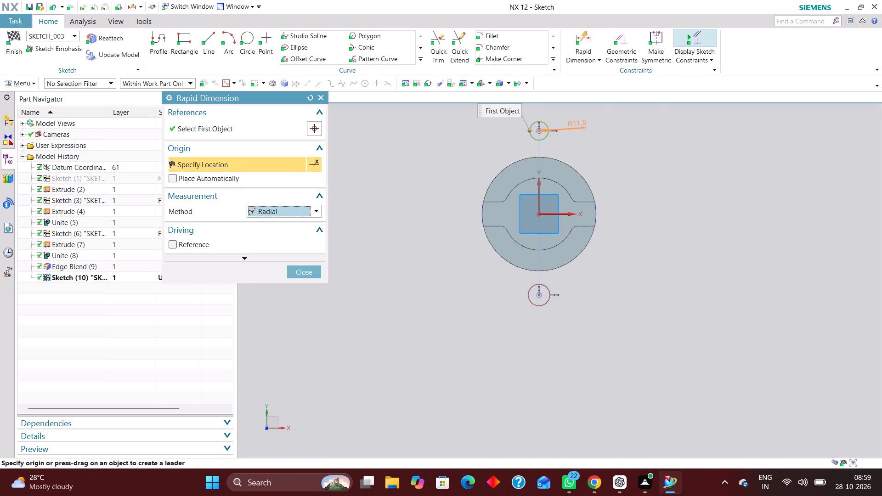
click(577, 123)
text(11)
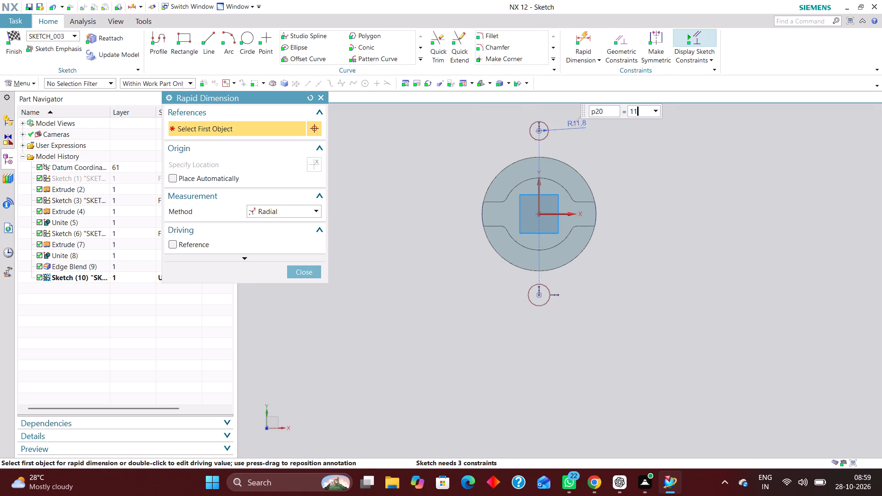
key(Return)
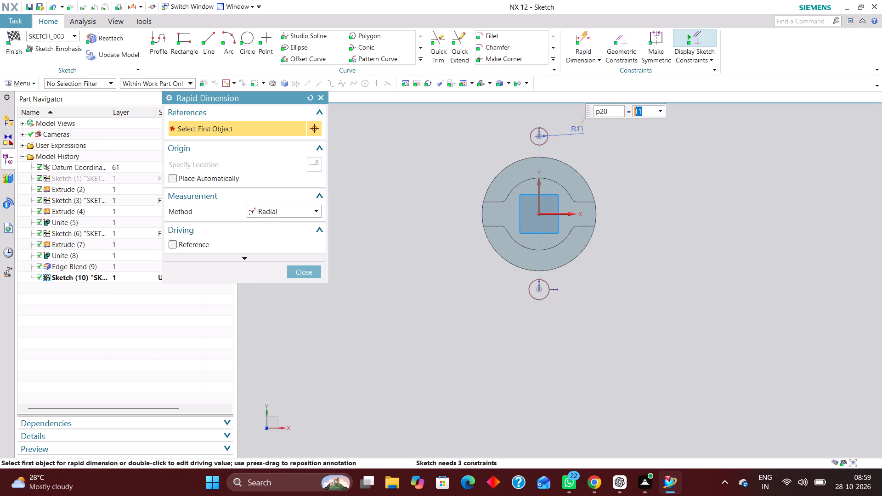
click(300, 271)
Apply an equal-radius constraint between the two small circles.
click(622, 40)
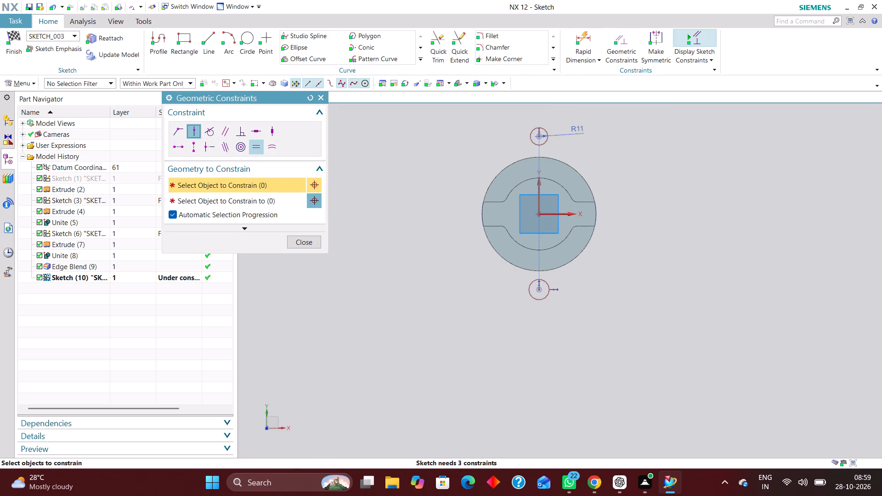
click(272, 152)
click(545, 131)
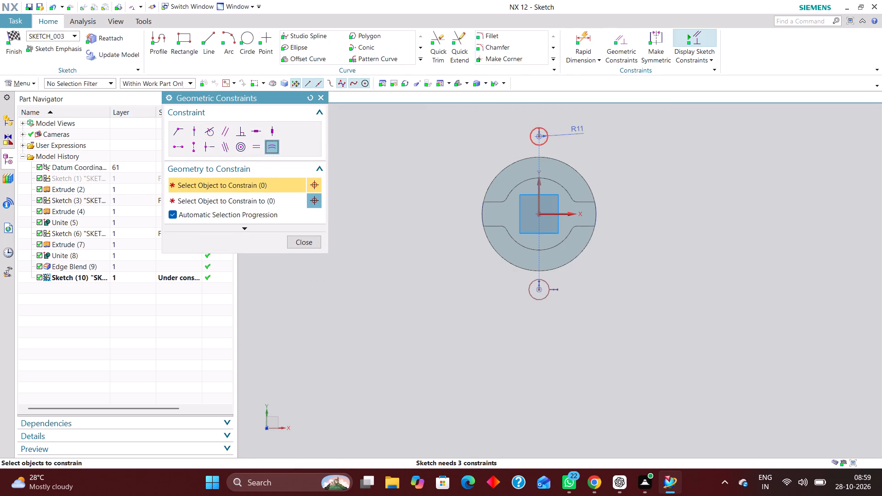
click(547, 298)
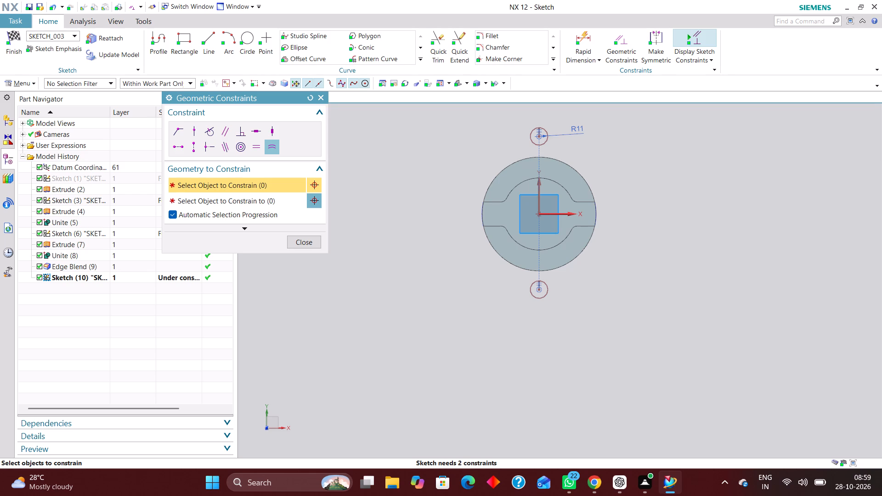
Dimension the distance between the centres of the two small circles as 70 mm using the Inferred method.
click(585, 39)
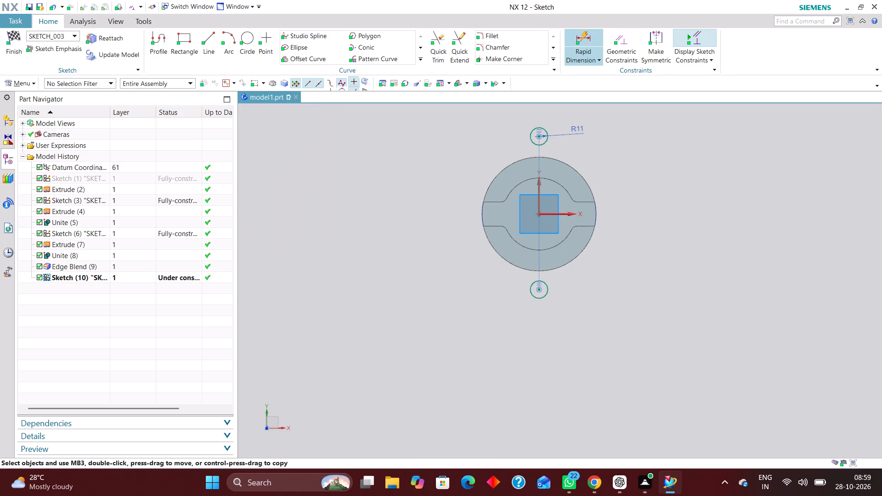
click(299, 207)
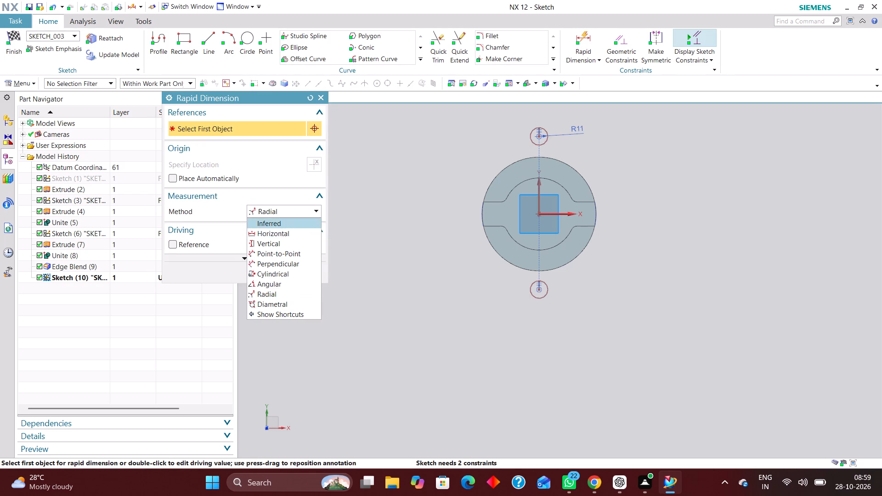
click(289, 225)
click(539, 136)
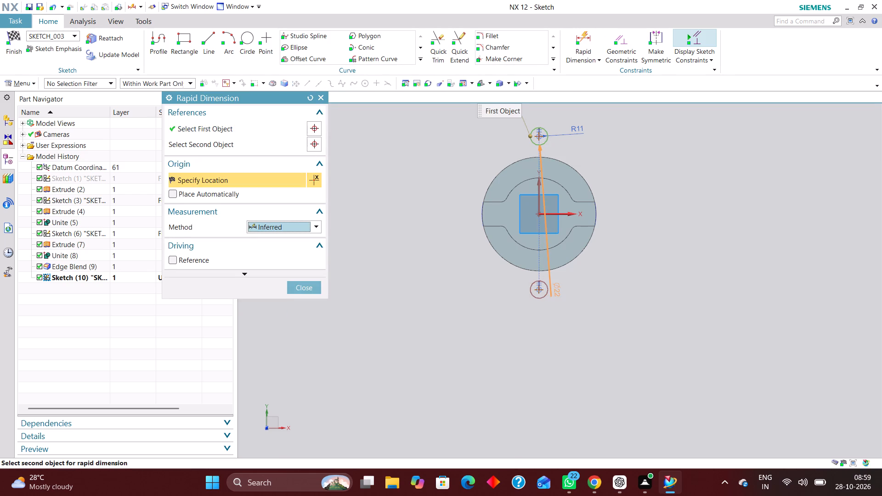
click(540, 291)
click(665, 225)
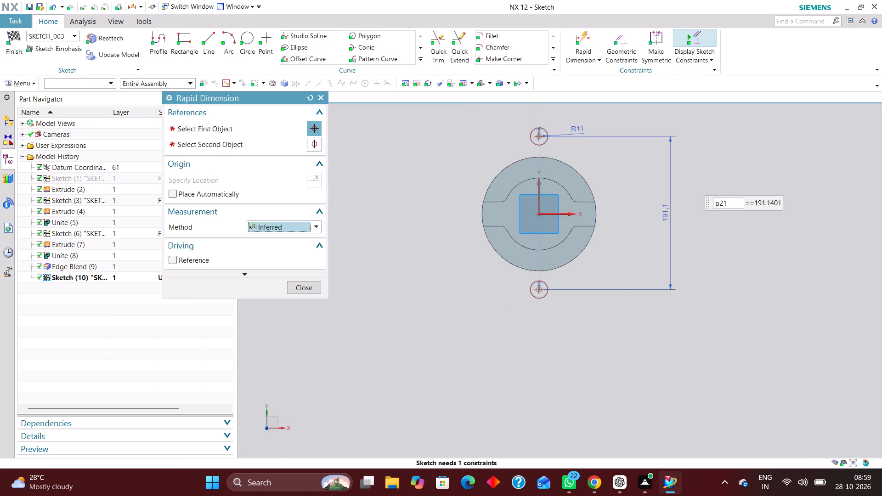
text(70)
key(Return)
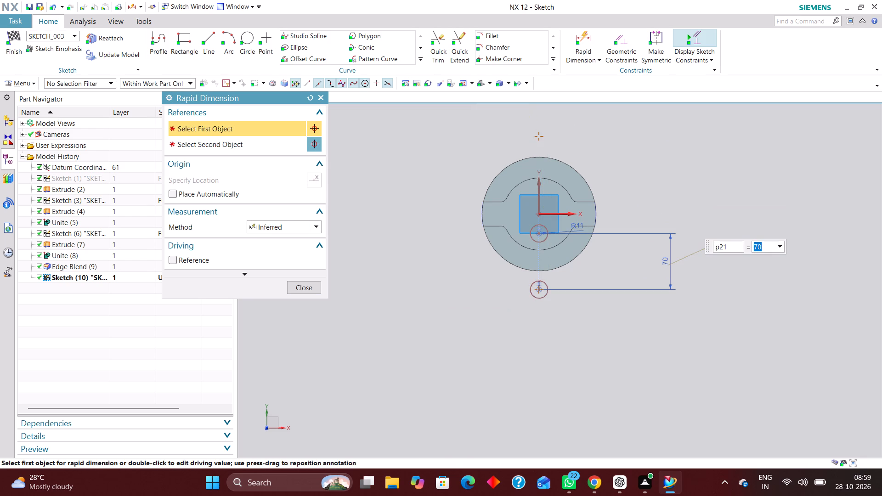
click(311, 289)
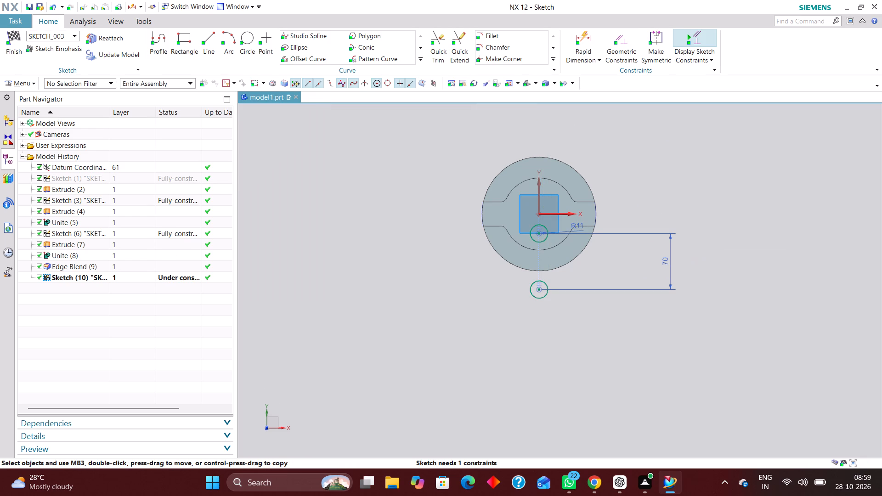
Make the centres of the two small circles symmetric about the X axis.
click(649, 34)
scroll(560, 230, up, 4)
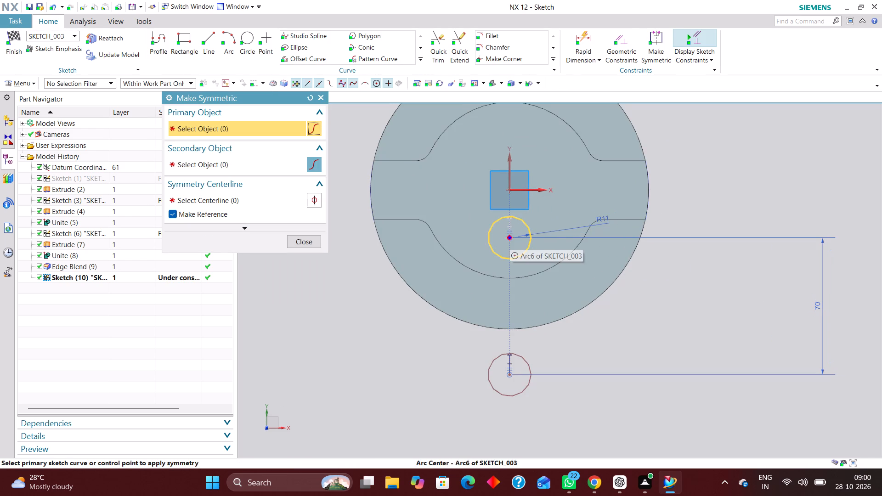
click(509, 237)
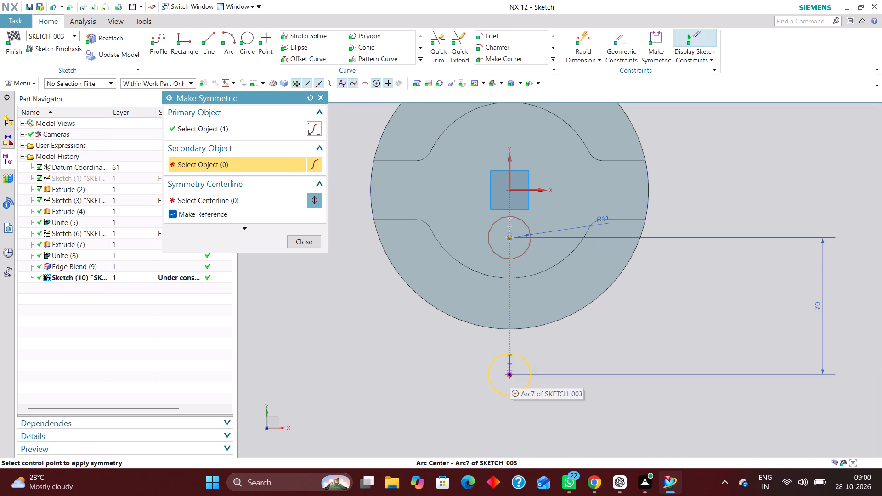
click(510, 377)
click(538, 190)
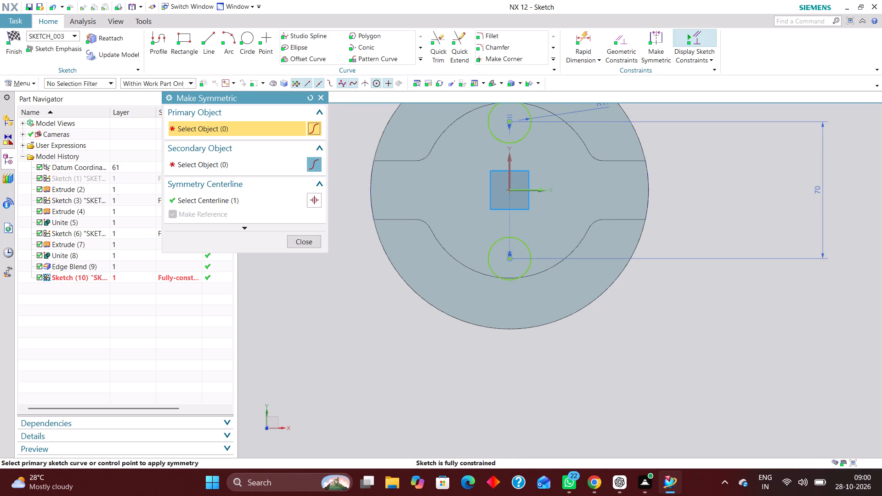
scroll(586, 191, down, 3)
scroll(614, 157, up, 1)
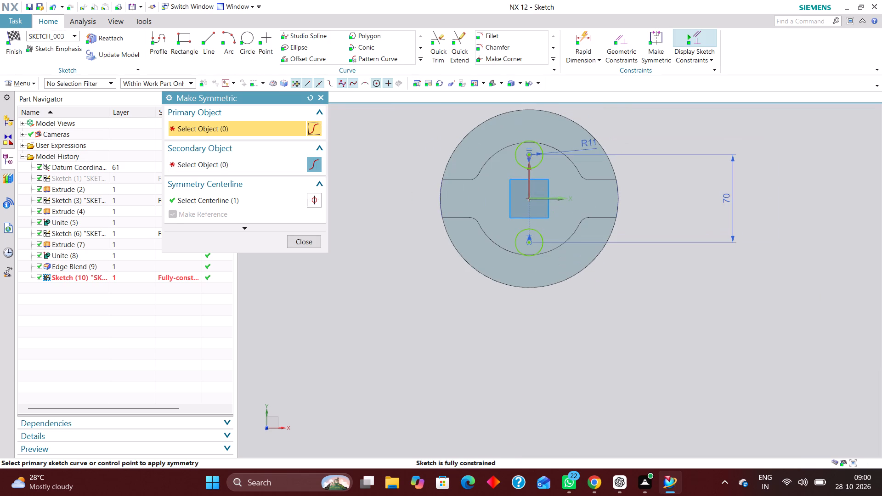
click(308, 242)
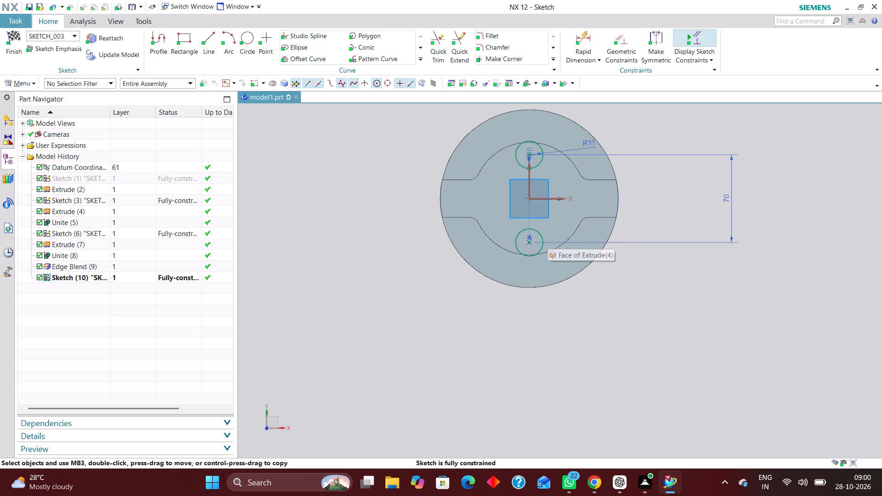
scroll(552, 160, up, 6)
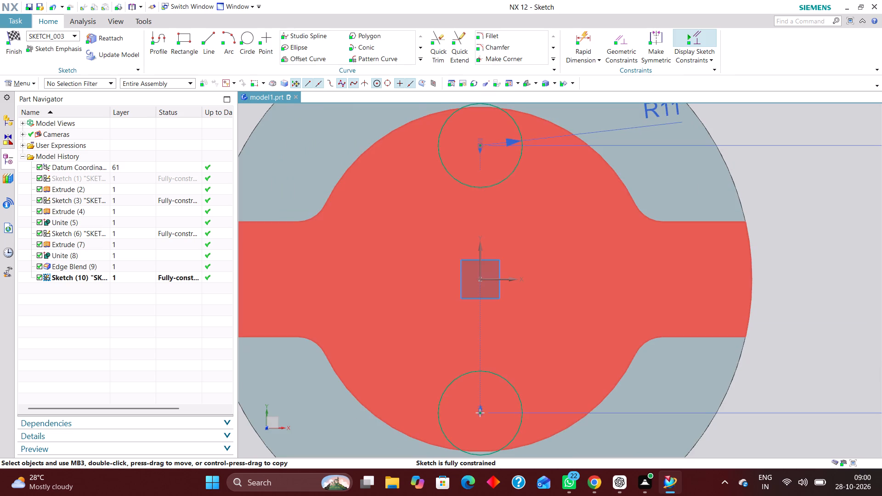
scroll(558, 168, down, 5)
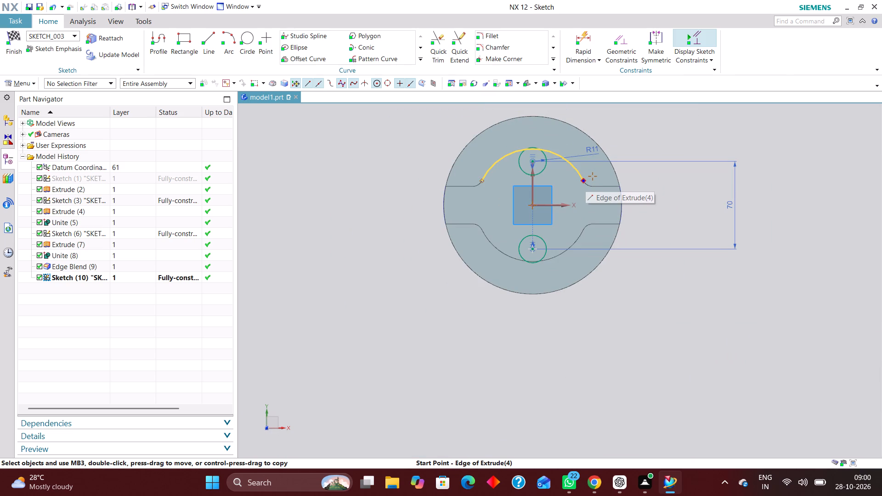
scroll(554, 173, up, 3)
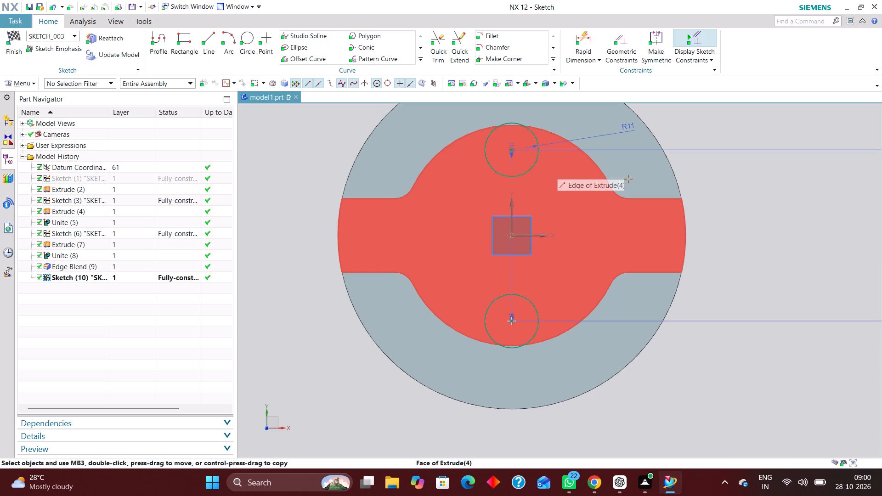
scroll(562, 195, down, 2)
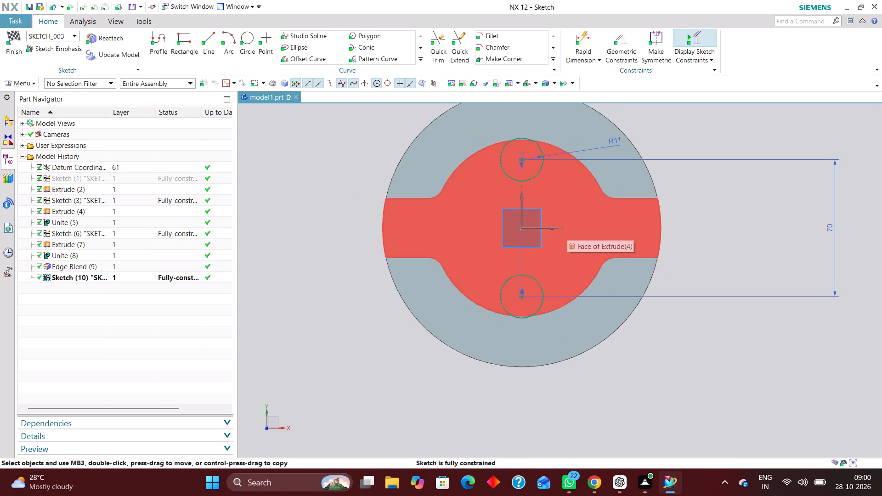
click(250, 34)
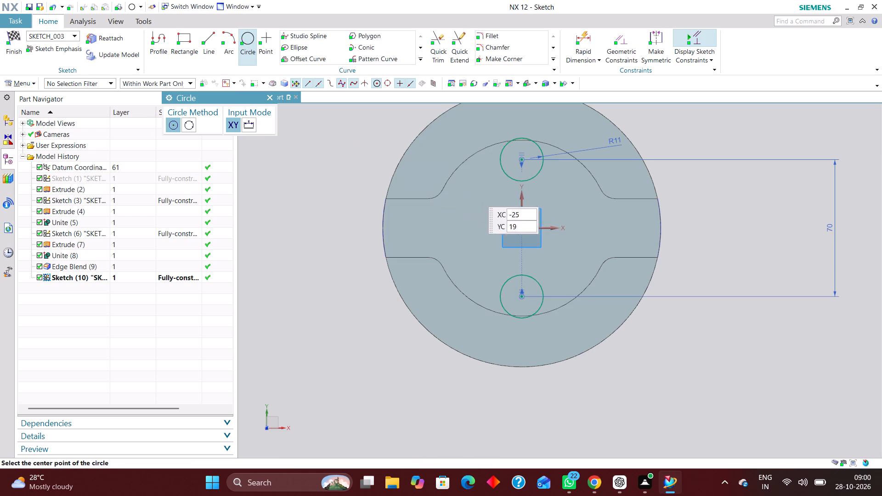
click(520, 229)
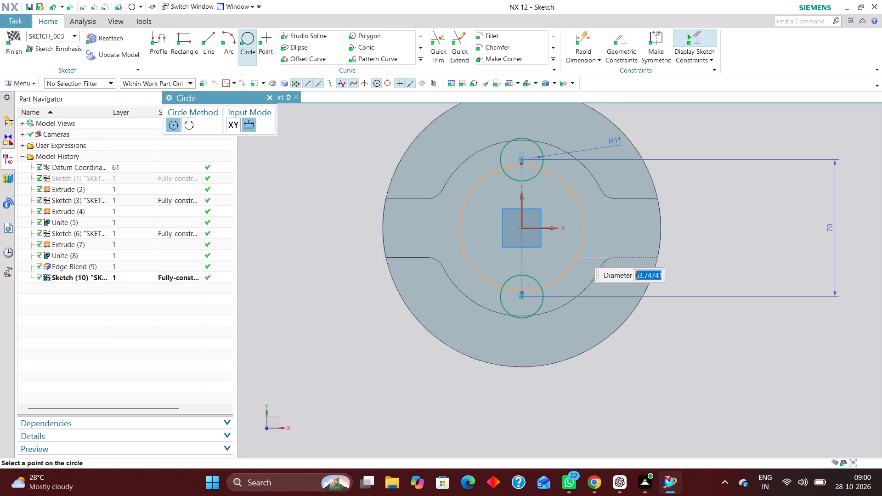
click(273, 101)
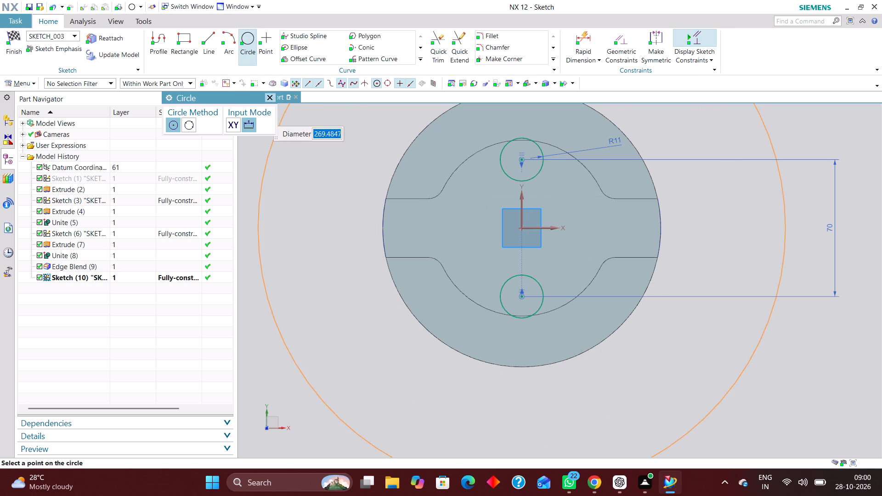
Finish the sketch containing the two small circles and return to the solid model.
click(13, 38)
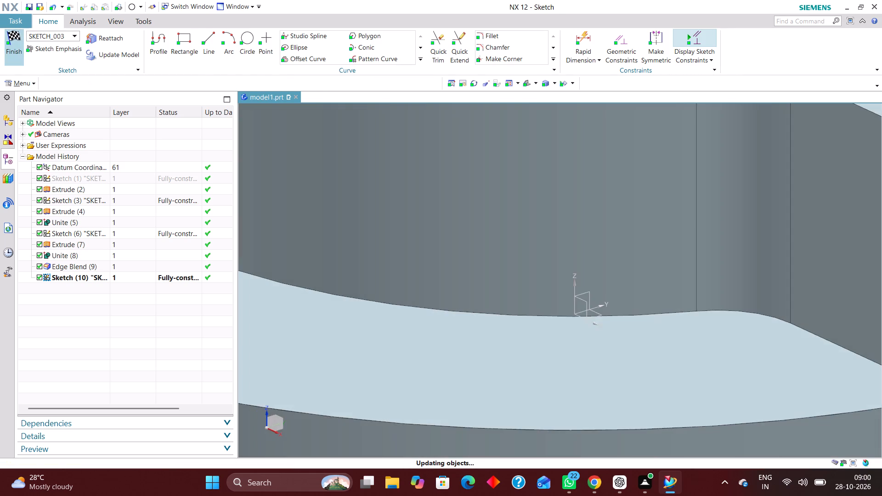
scroll(388, 212, down, 8)
Reopen the 30 mm strip sketch, examine its geometry and dimensions, and finish it.
click(137, 234)
right_click(137, 233)
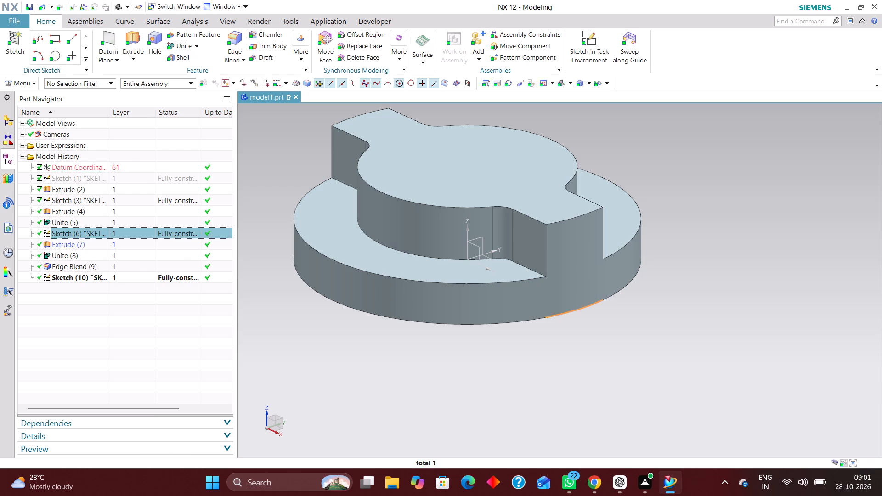
click(181, 219)
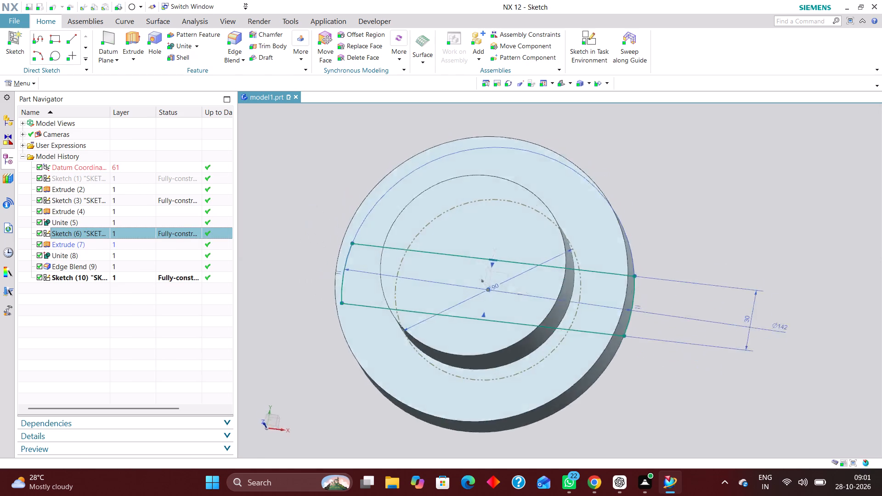
scroll(459, 236, down, 3)
scroll(475, 251, up, 4)
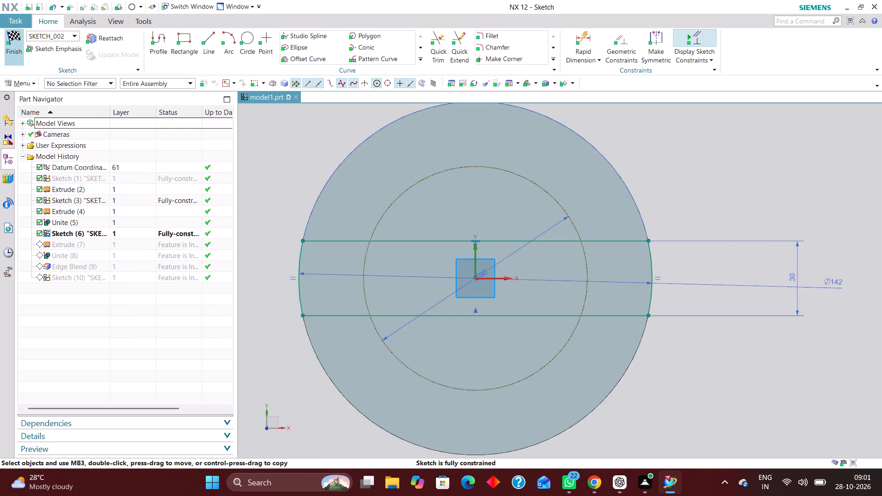
click(11, 39)
Reopen the boss circle sketch with rollback, hide the solid body, and delete the circle's diameter dimension.
click(133, 202)
right_click(134, 203)
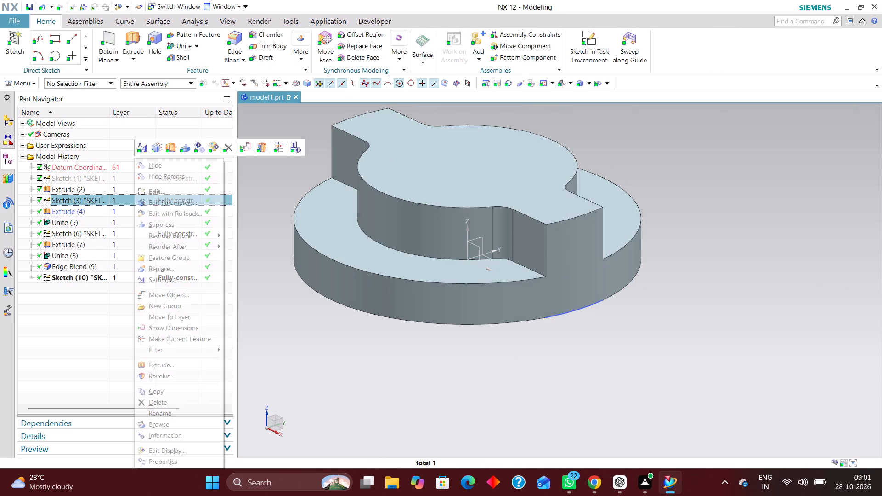
click(185, 216)
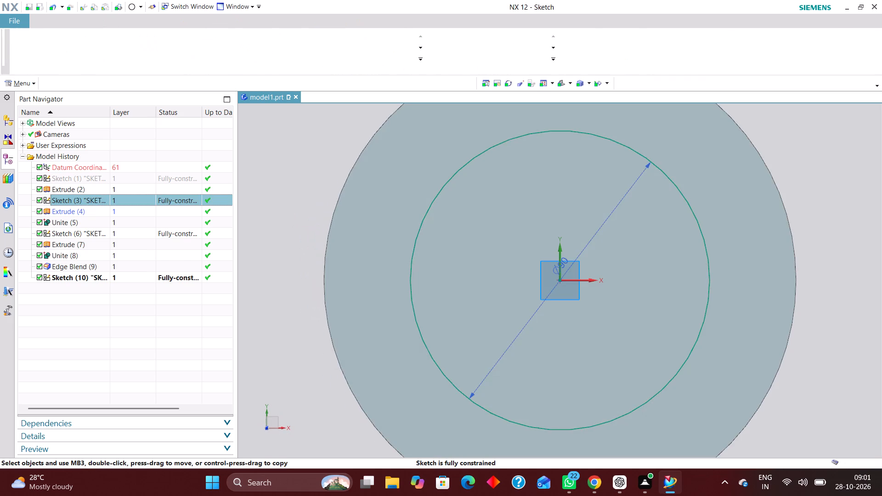
scroll(374, 216, down, 4)
scroll(130, 209, up, 3)
scroll(454, 271, up, 3)
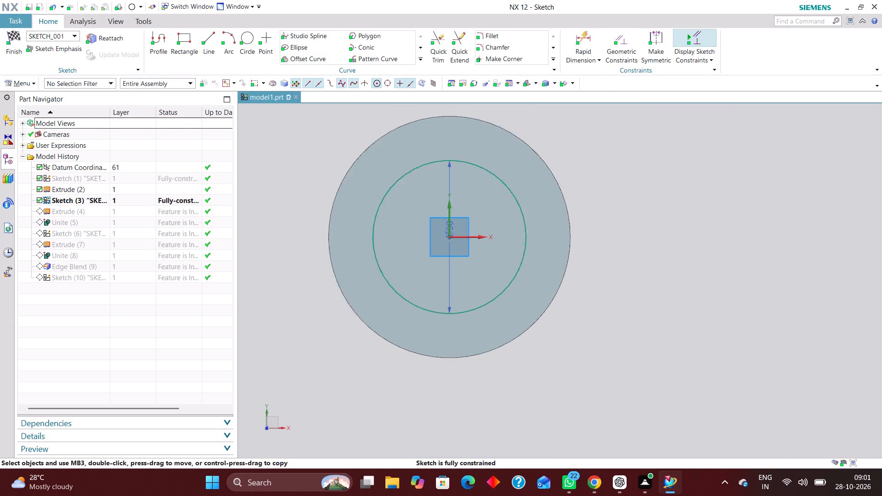
scroll(454, 271, up, 1)
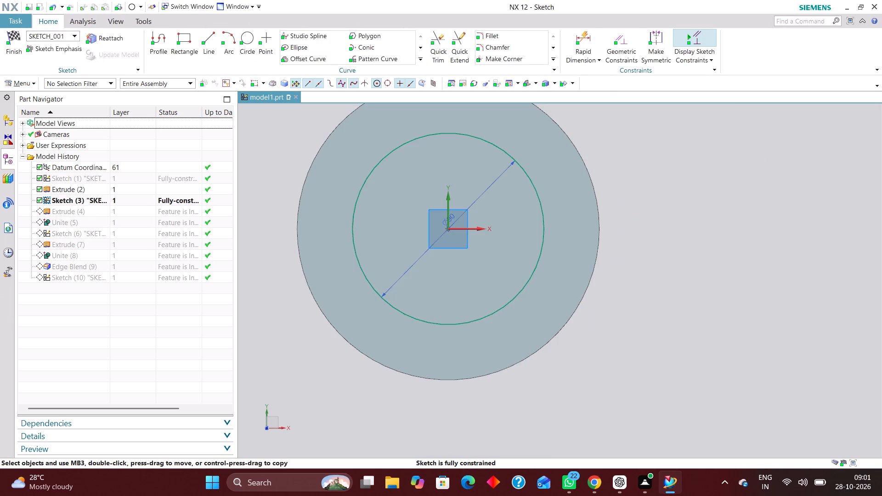
right_drag(372, 185, 374, 237)
drag(423, 254, 406, 209)
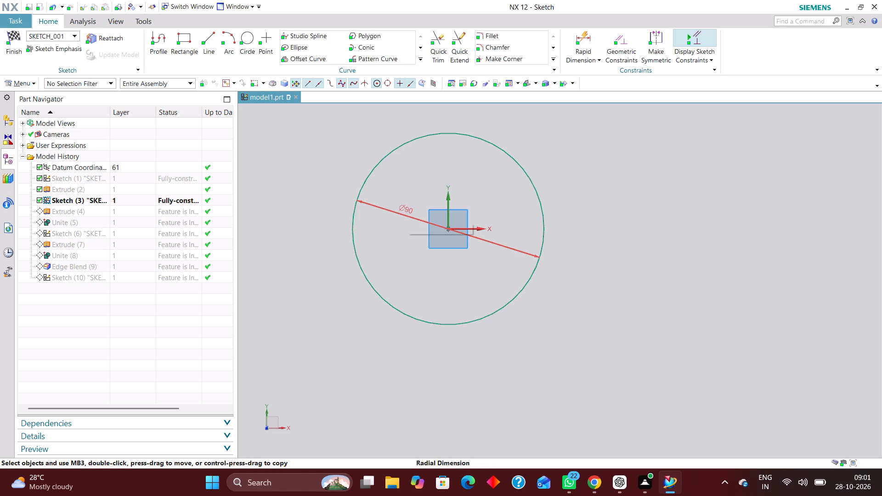
right_drag(407, 214, 392, 210)
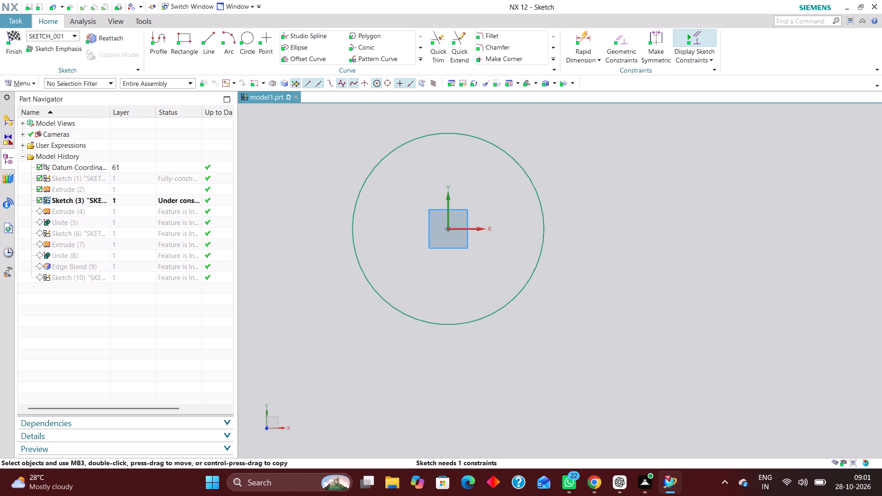
Dimension the boss circle's radius as 47.50 mm using the Radial method.
click(583, 39)
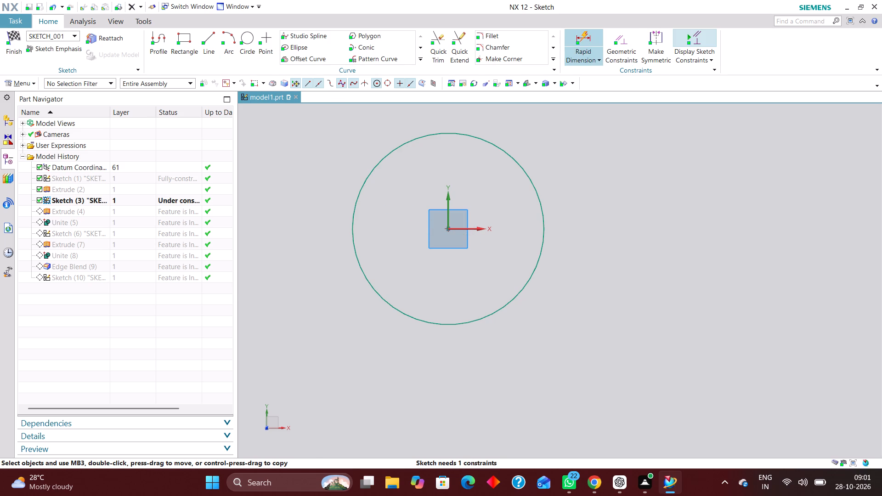
click(310, 225)
click(288, 310)
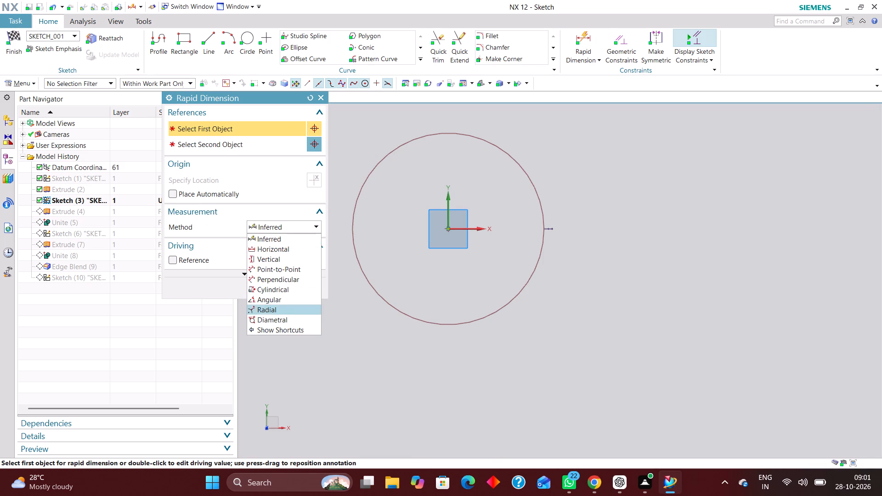
click(533, 183)
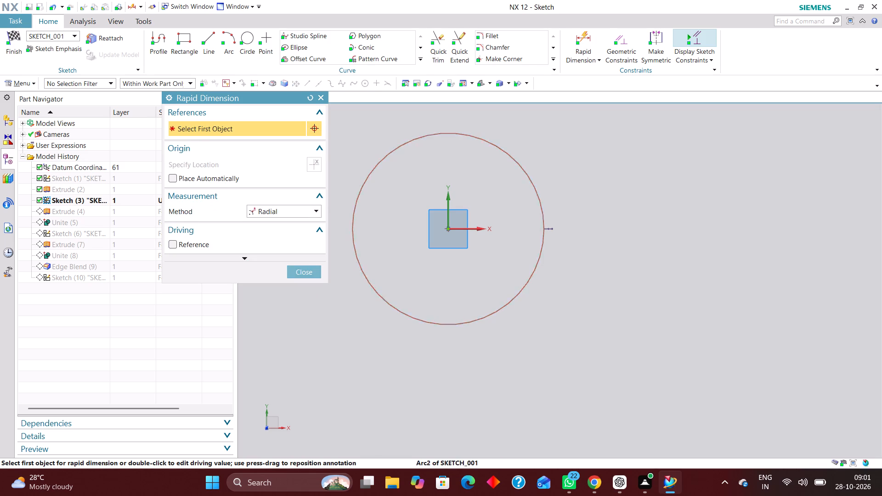
click(627, 181)
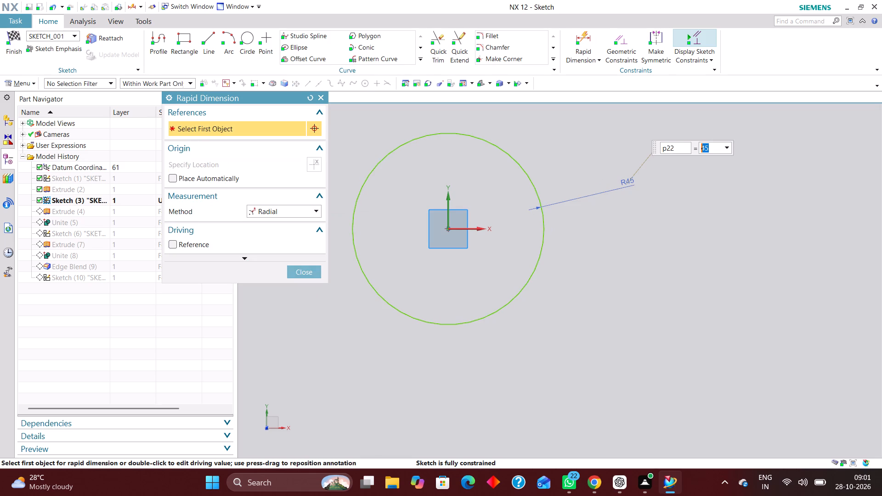
text(47.50)
key(Return)
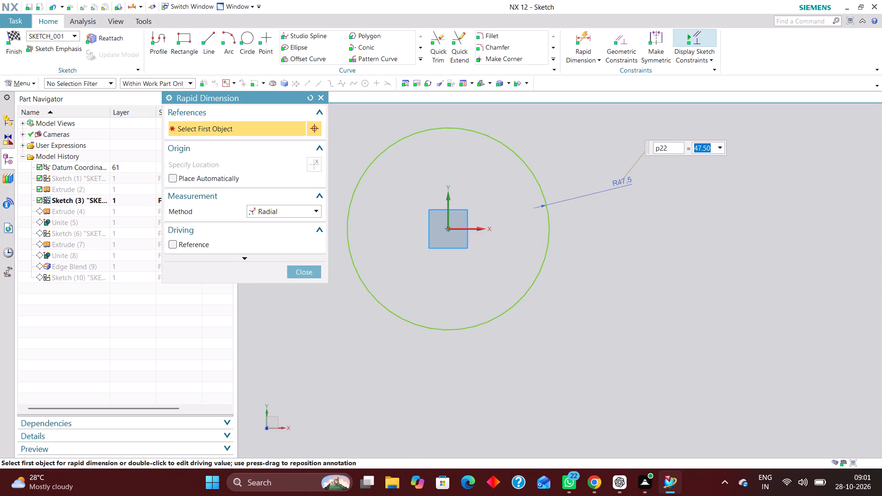
click(302, 271)
Finish the boss circle sketch and return to the solid model.
right_click(78, 220)
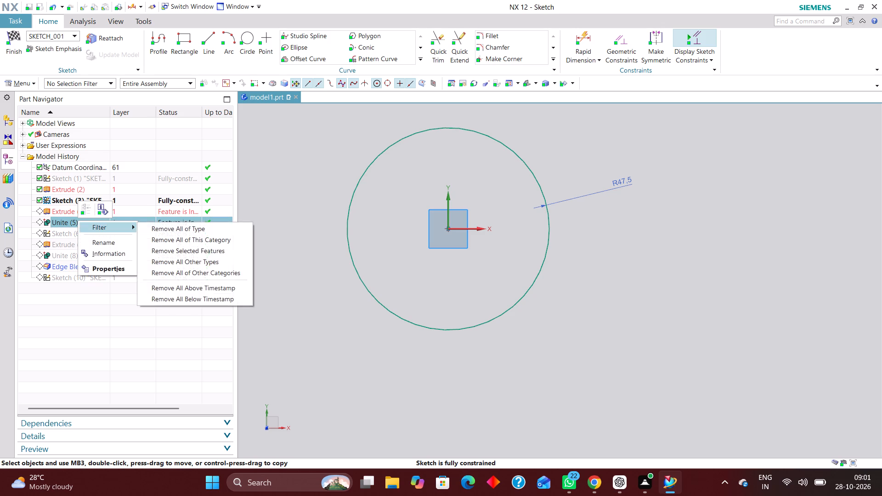
click(94, 327)
click(17, 37)
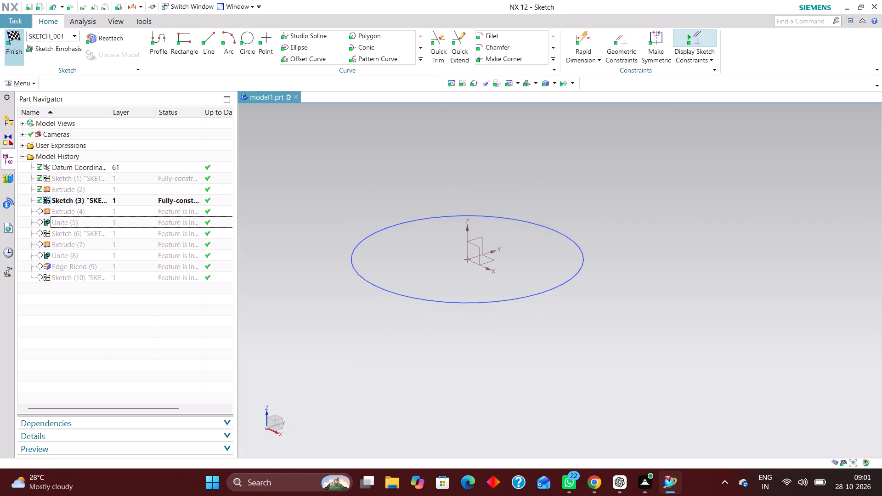
right_click(85, 211)
click(106, 213)
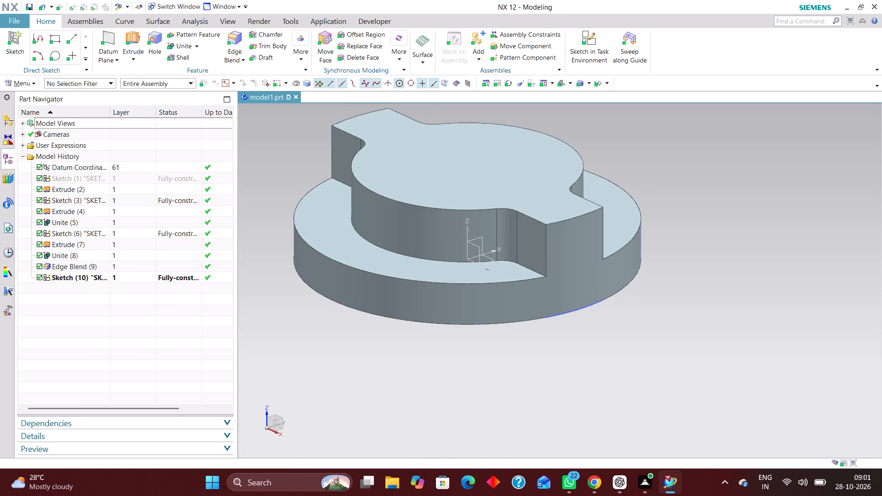
middle_click(707, 265)
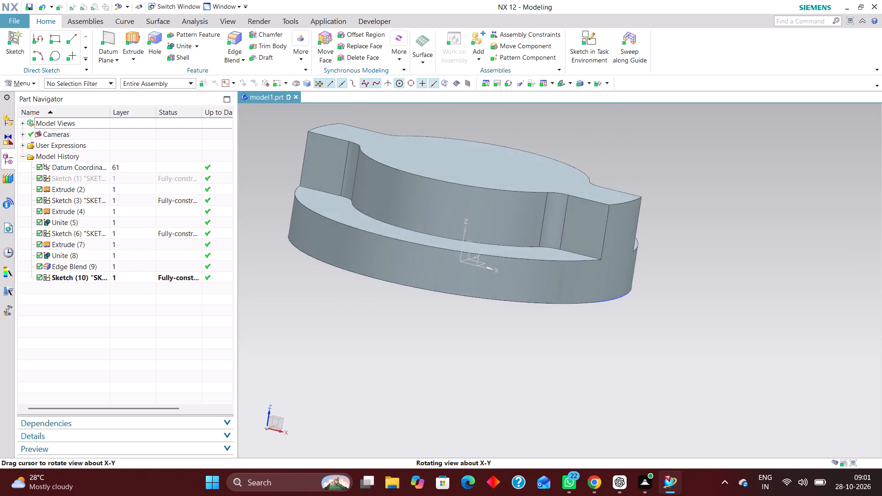
middle_drag(709, 265, 721, 266)
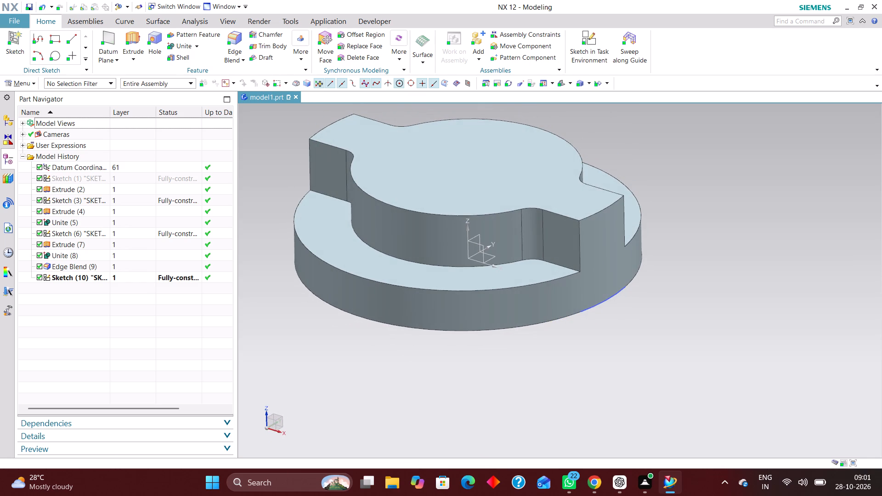
Reopen the sketch with the two R11 circles and draw a 62 mm diameter circle centred on the origin.
click(126, 275)
right_click(134, 282)
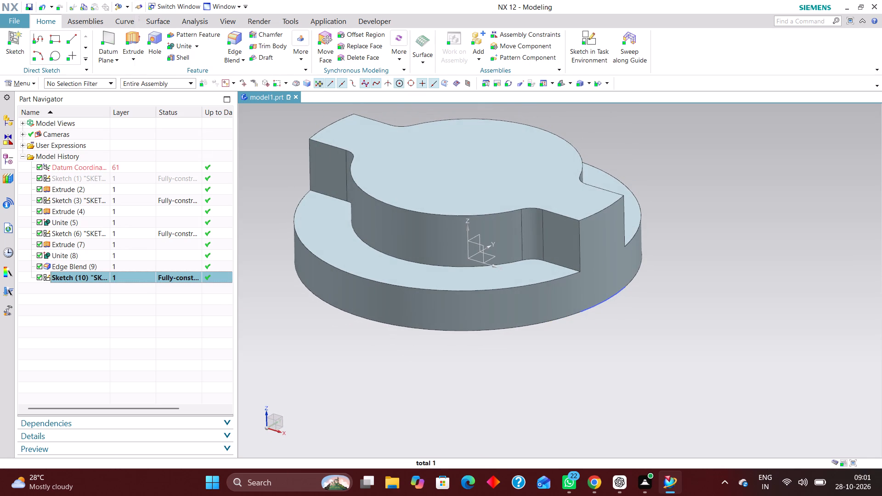
click(181, 57)
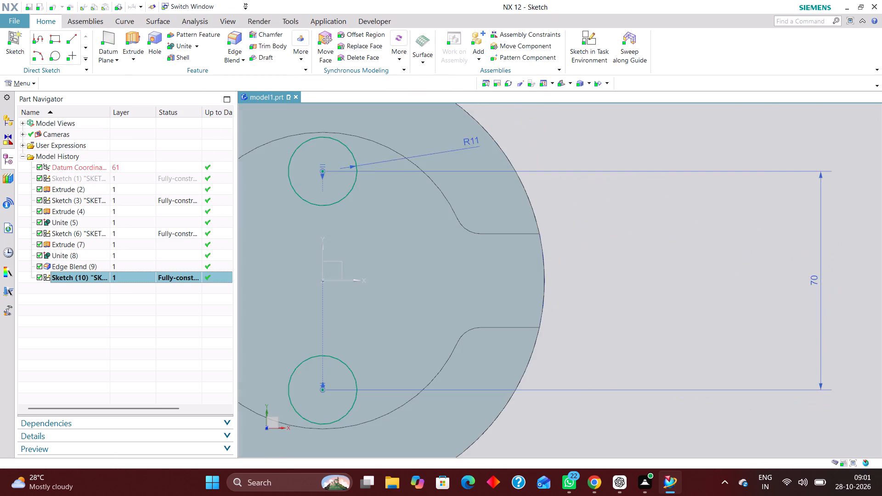
scroll(496, 213, down, 2)
scroll(300, 256, up, 3)
scroll(527, 266, down, 2)
scroll(422, 272, up, 1)
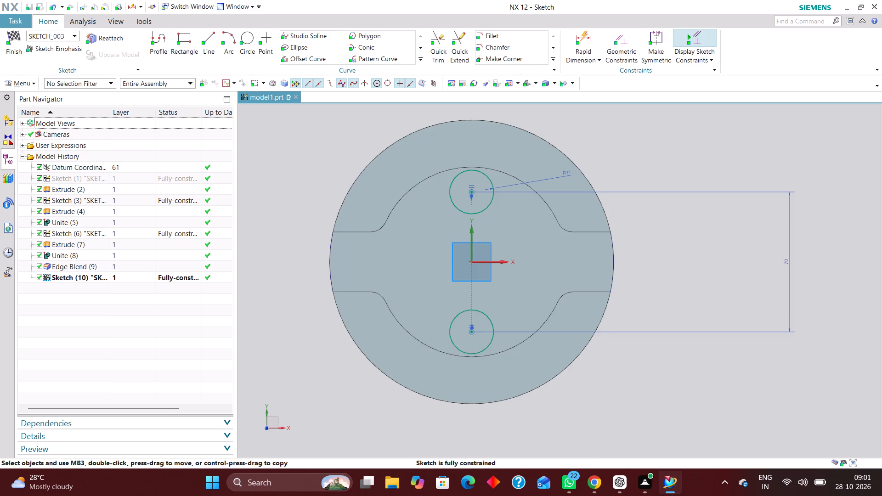
scroll(422, 273, up, 1)
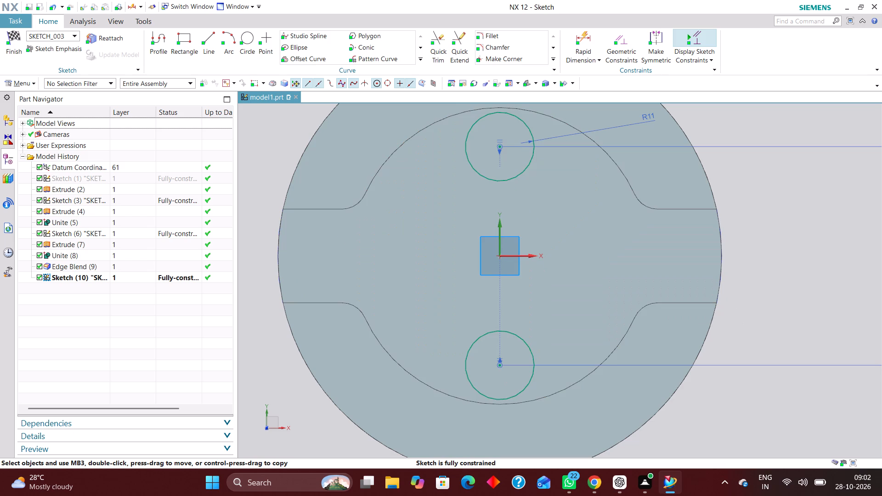
click(250, 43)
click(500, 255)
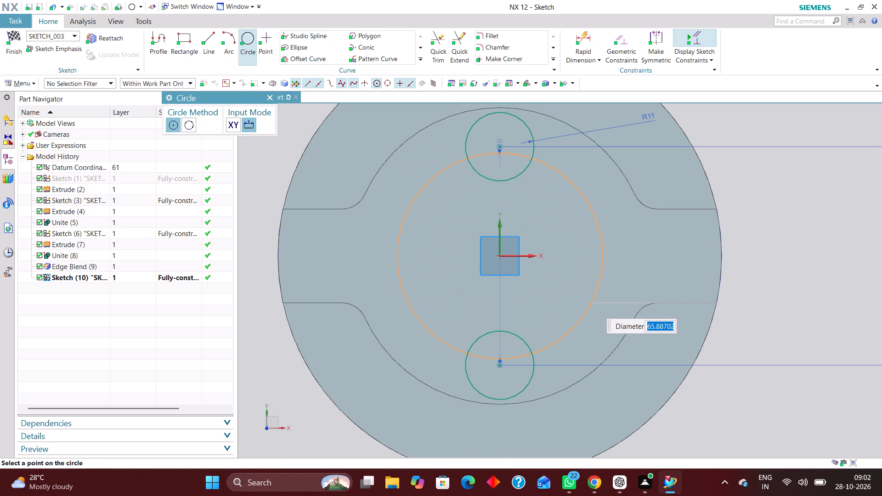
text(62)
key(Return)
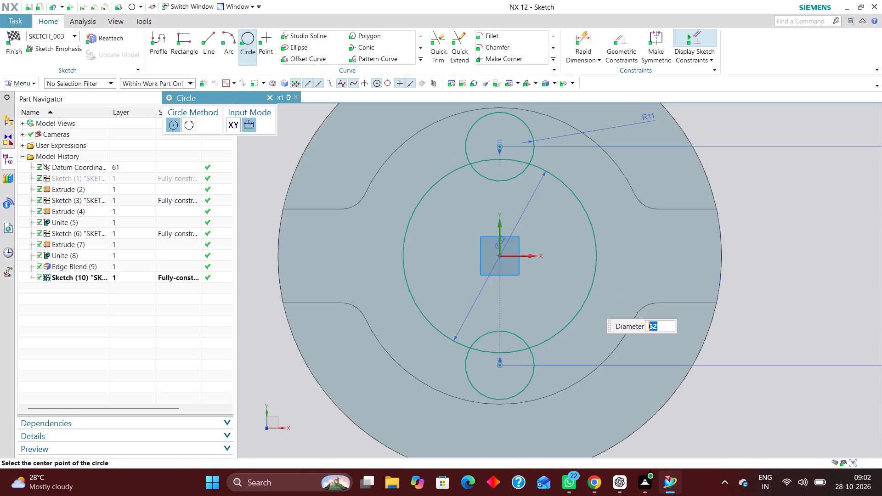
click(271, 95)
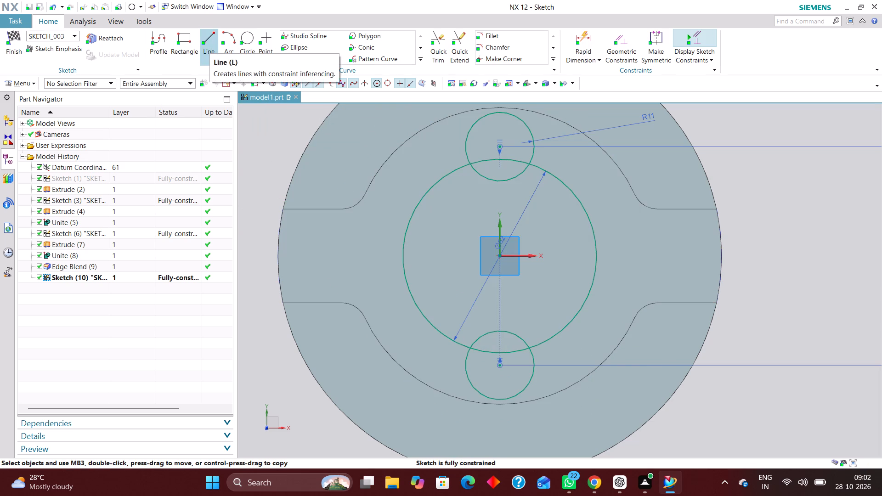
Sketch two slanted lines flanking the upper small circle, one on each side, outside the 62 mm circle.
click(209, 41)
scroll(481, 152, up, 3)
scroll(454, 229, down, 3)
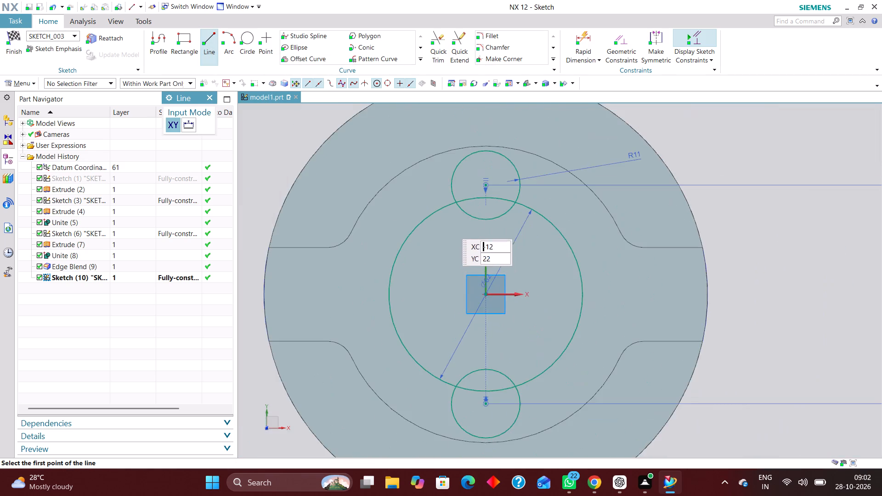
scroll(449, 202, up, 3)
click(435, 147)
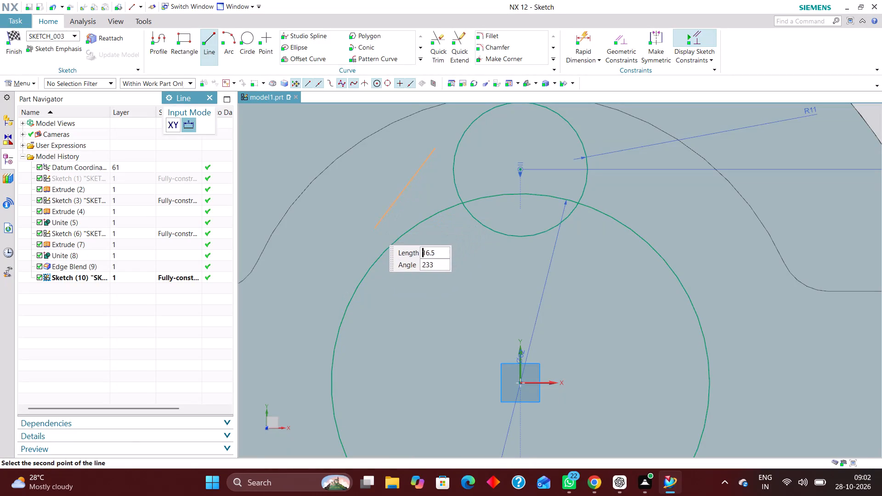
click(373, 230)
scroll(354, 196, down, 3)
scroll(492, 206, up, 1)
click(475, 149)
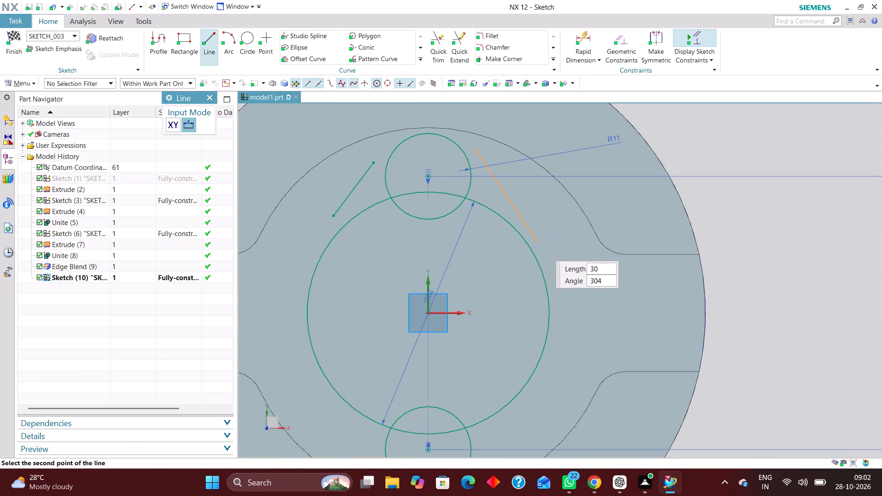
click(539, 232)
Sketch two slanted lines flanking the lower small circle, one on each side.
scroll(482, 187, down, 3)
scroll(487, 333, up, 4)
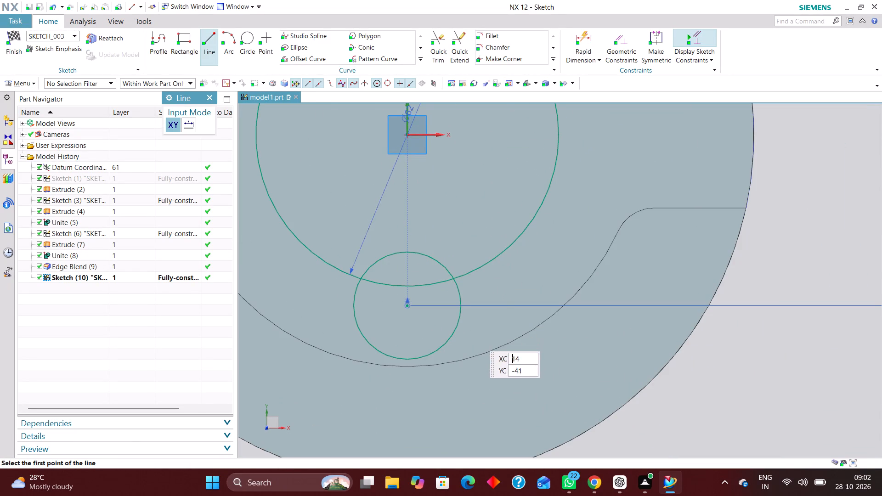
click(475, 336)
click(565, 222)
scroll(533, 287, down, 3)
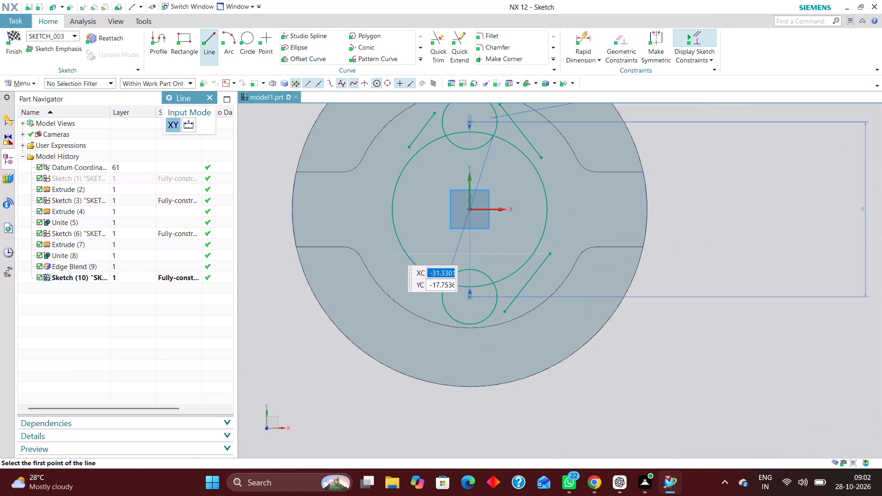
click(380, 237)
click(427, 303)
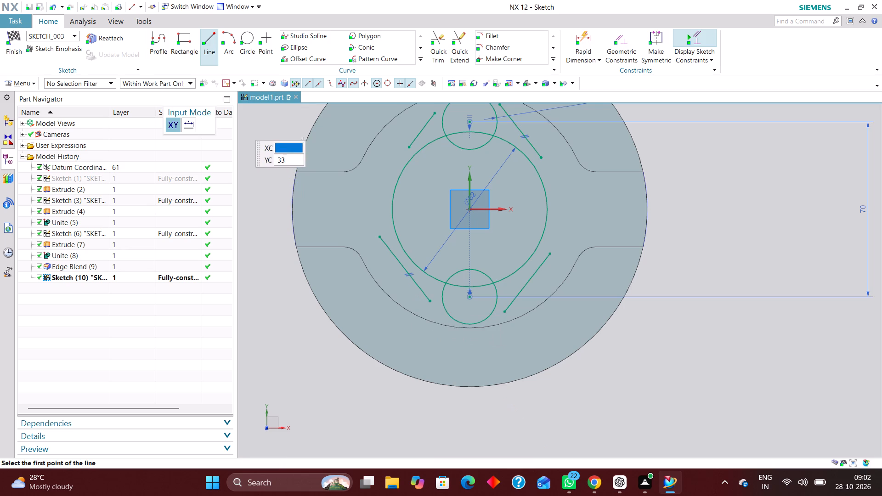
click(209, 96)
Hide the solid body and delete the parallel constraint between the lower-left and upper-right slanted lines.
scroll(418, 291, up, 3)
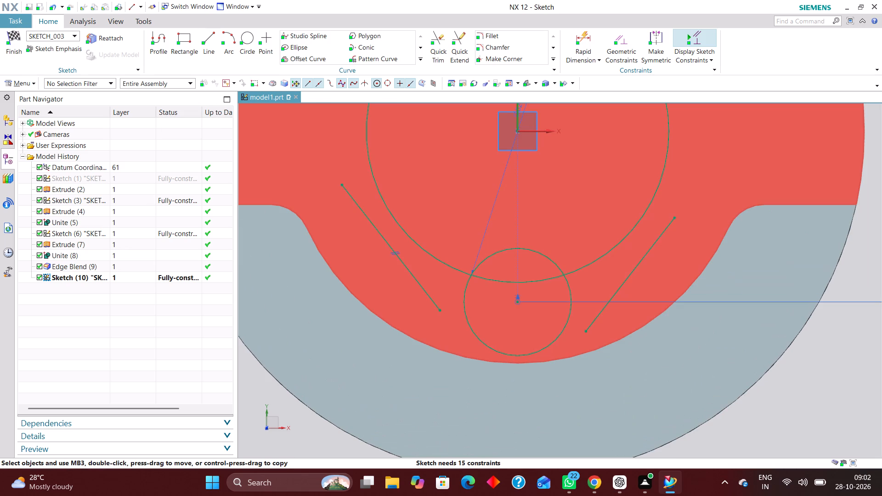
right_drag(327, 228, 334, 346)
right_drag(394, 250, 350, 245)
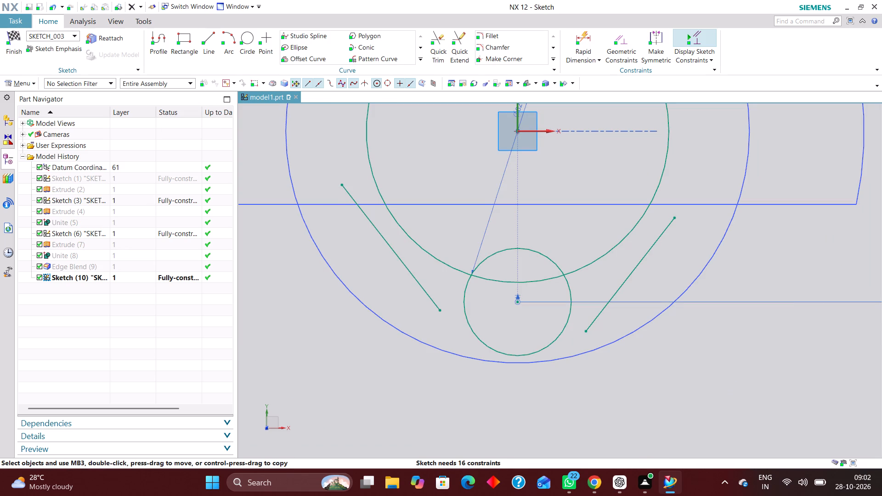
Hide Sketch (3) and Sketch (6), leaving only the cavity profile sketch geometry in view.
click(122, 200)
right_click(123, 199)
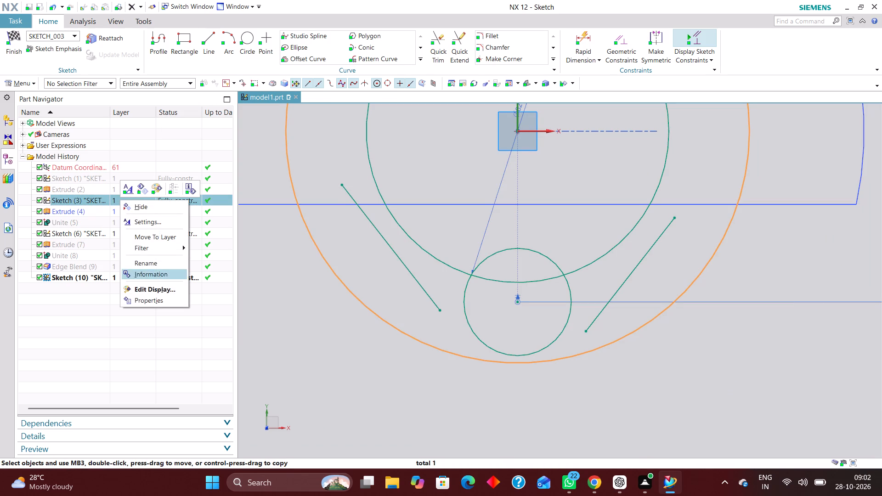
click(143, 206)
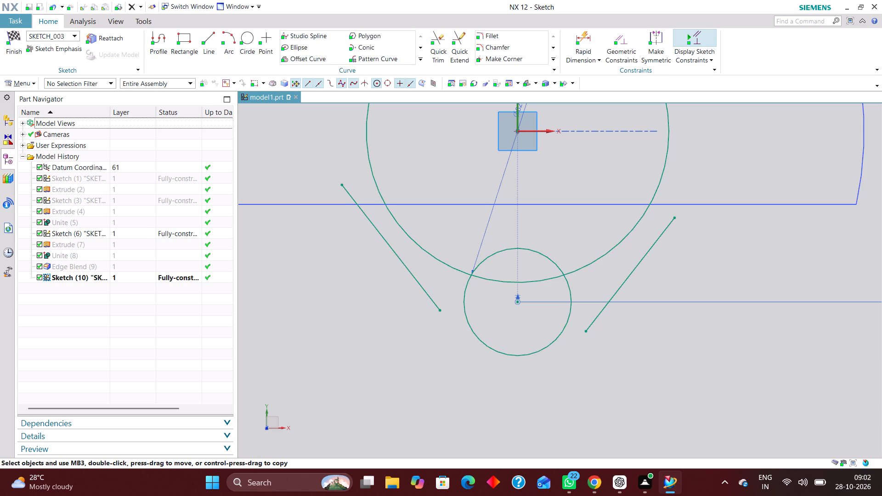
click(136, 233)
right_click(137, 233)
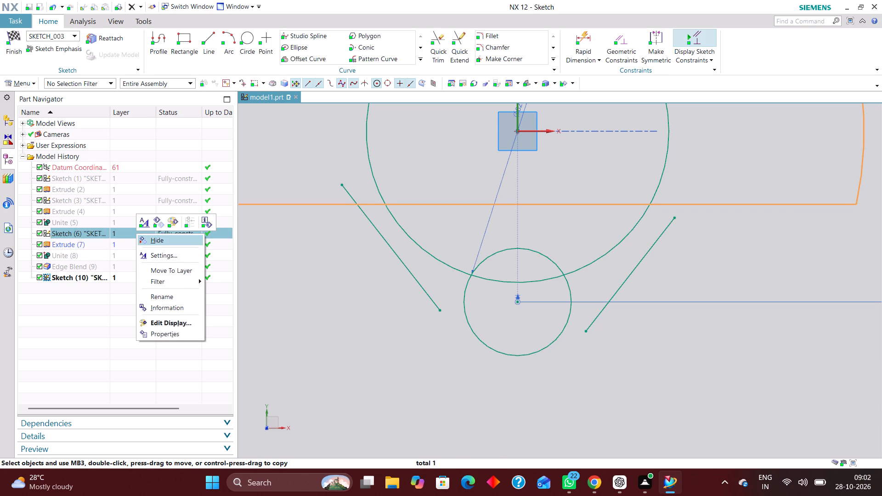
click(164, 238)
Apply tangent constraints between the upper R11 circle and both upper slanted lines.
scroll(406, 309, down, 5)
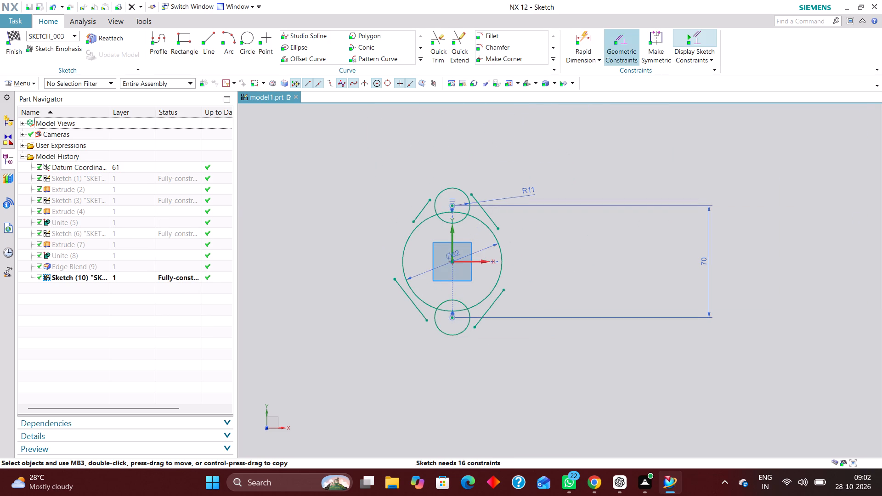
click(622, 39)
click(208, 132)
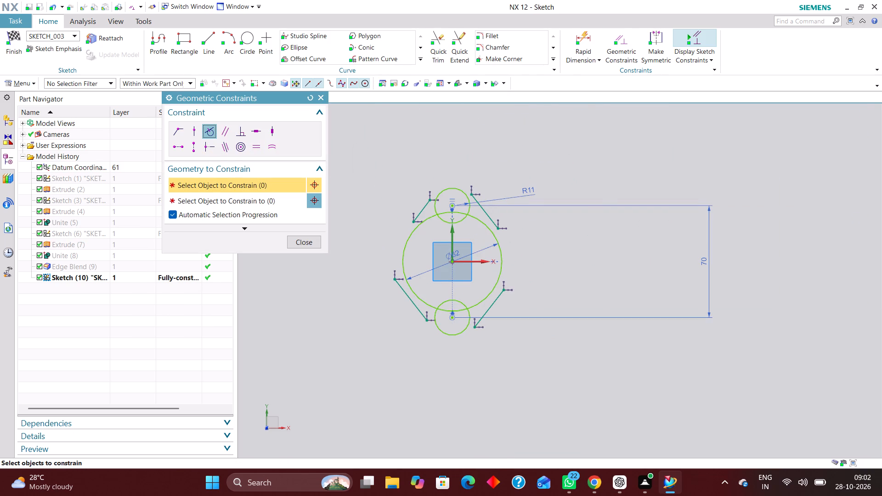
scroll(464, 203, up, 4)
click(469, 182)
click(487, 191)
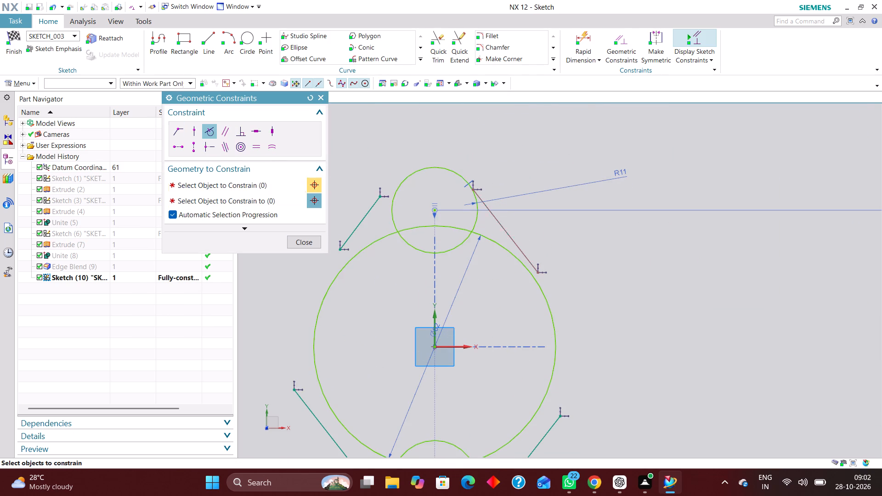
click(421, 170)
click(374, 196)
scroll(416, 152, down, 2)
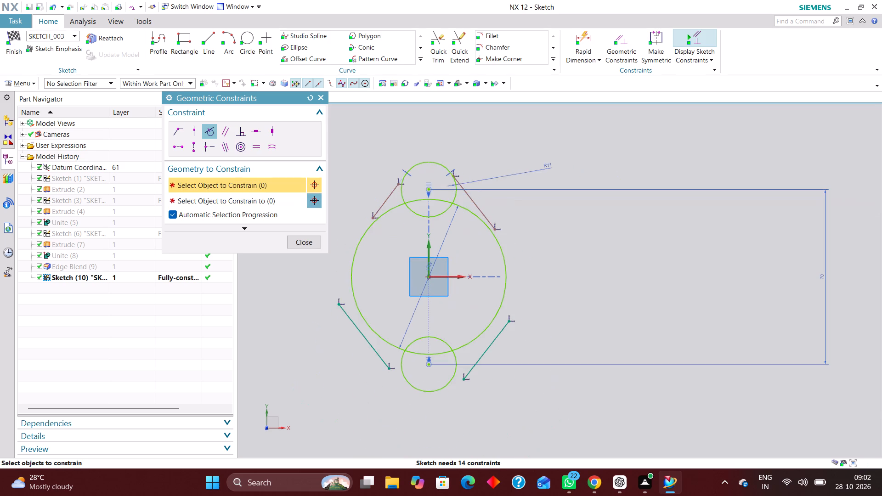
Make both lower slanted lines tangent to the 62 mm circle and to the lower R11 circle.
scroll(438, 224, up, 3)
click(568, 317)
scroll(562, 279, down, 3)
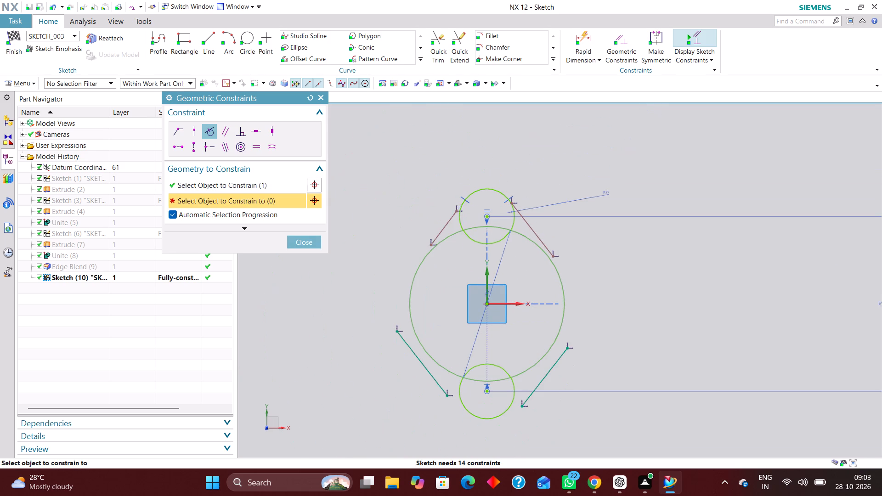
click(559, 360)
scroll(441, 382, up, 2)
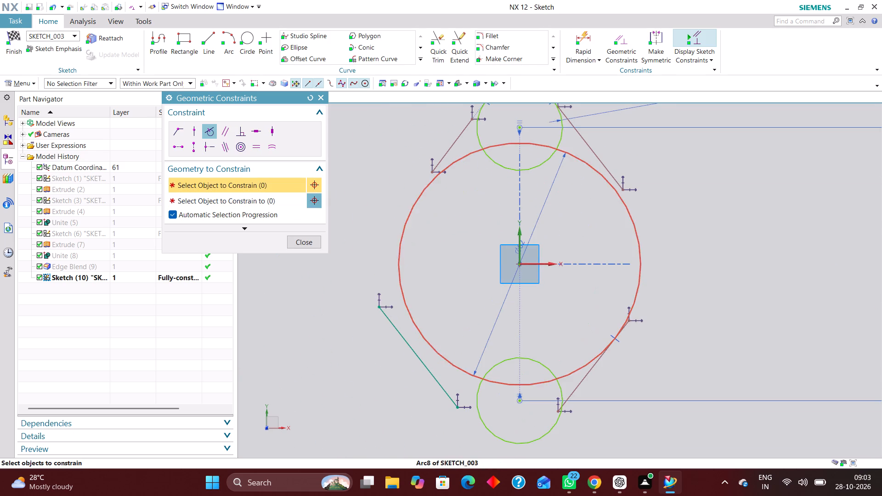
click(421, 331)
click(392, 327)
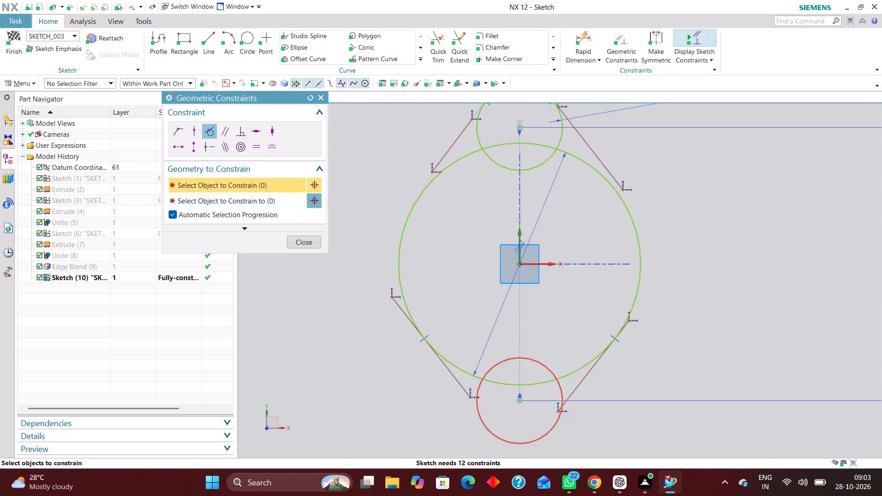
click(480, 420)
click(463, 386)
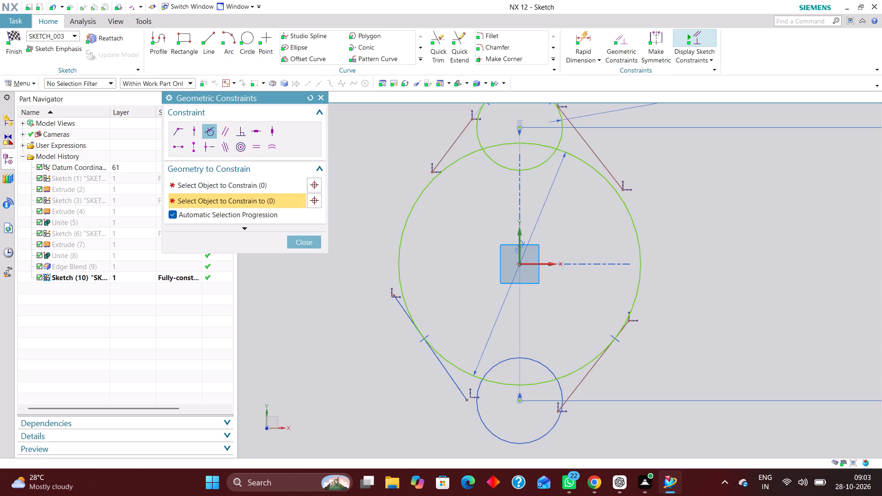
click(560, 383)
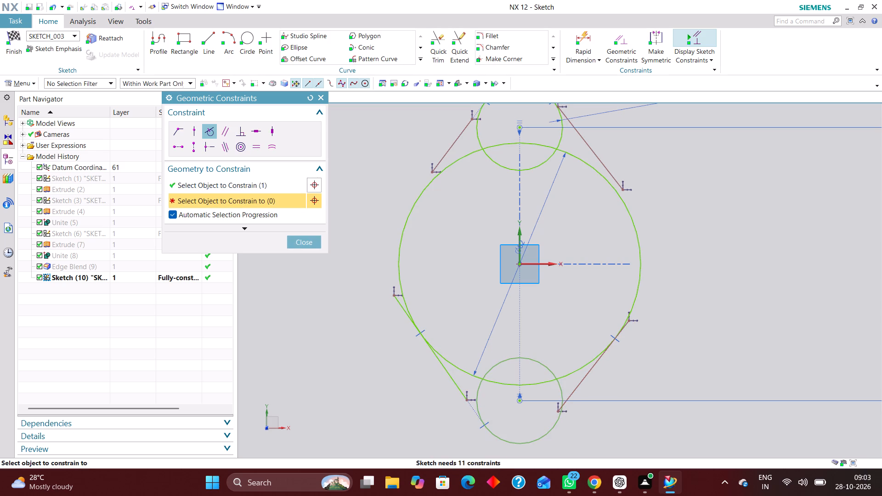
click(579, 387)
Make the upper-left and upper-right slanted lines tangent to the 62 mm circle.
scroll(593, 415, down, 2)
scroll(546, 216, up, 3)
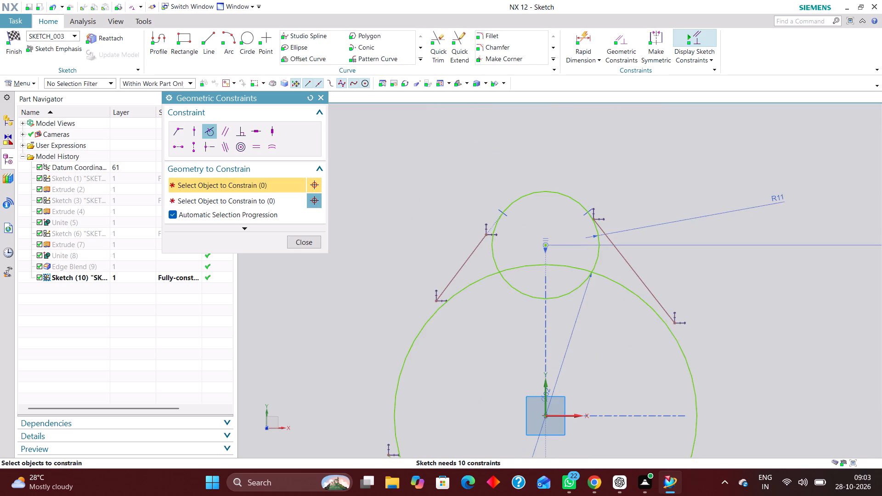
click(470, 288)
click(456, 272)
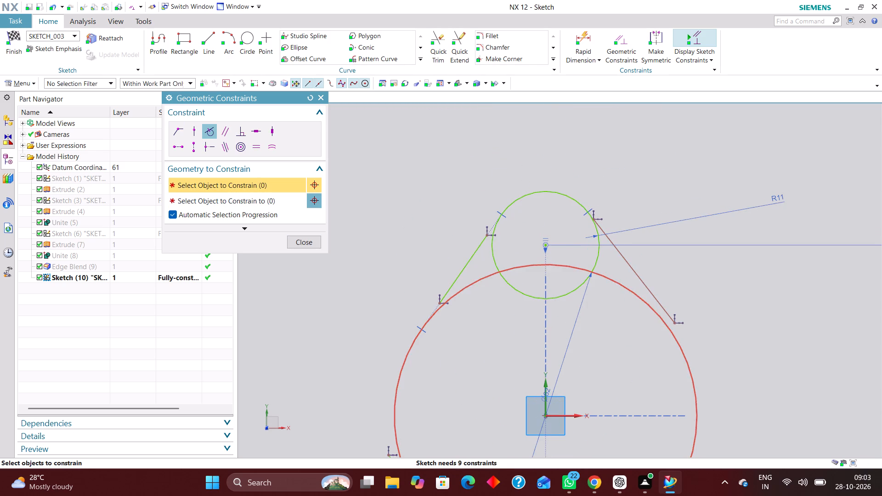
click(669, 328)
click(664, 308)
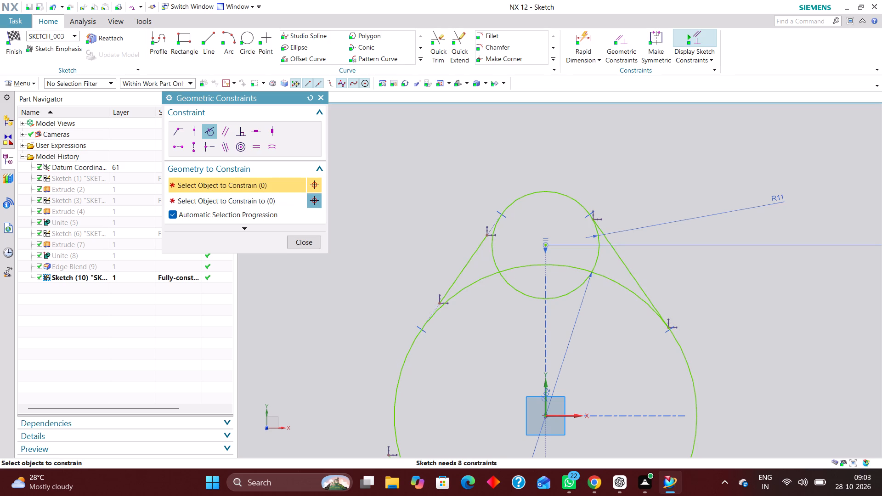
Apply point-on-curve constraints to the upper-left line, its upper end on the R11 circle and lower end on the 62 mm circle.
click(196, 128)
click(487, 234)
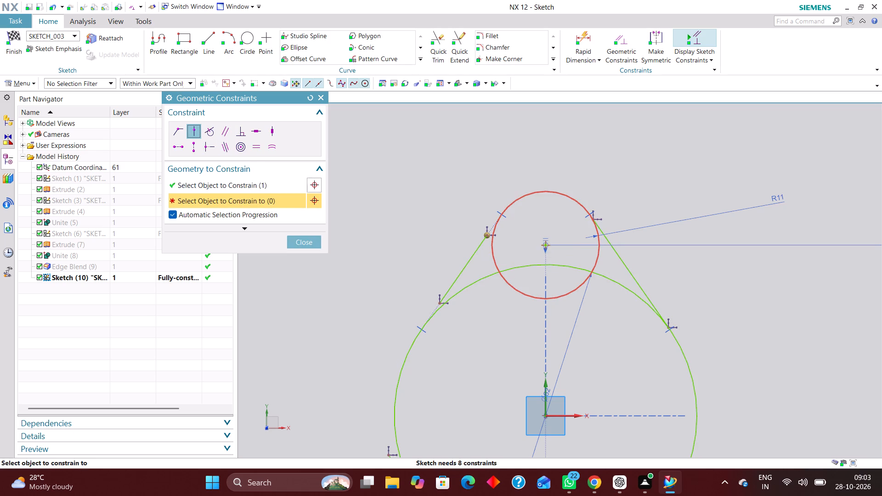
click(519, 201)
click(439, 302)
click(461, 297)
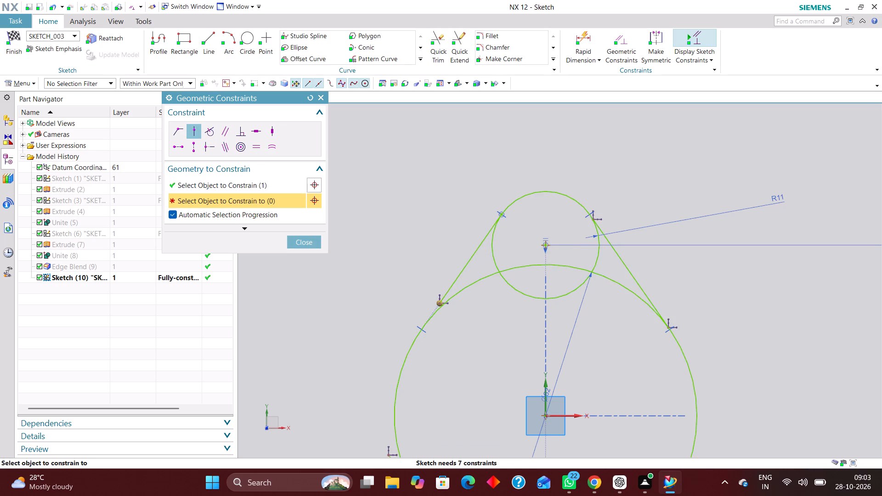
click(466, 288)
Constrain the lower-left line's upper end onto the 62 mm circle and its lower end onto the lower R11 circle.
scroll(443, 220, down, 4)
scroll(432, 320, up, 6)
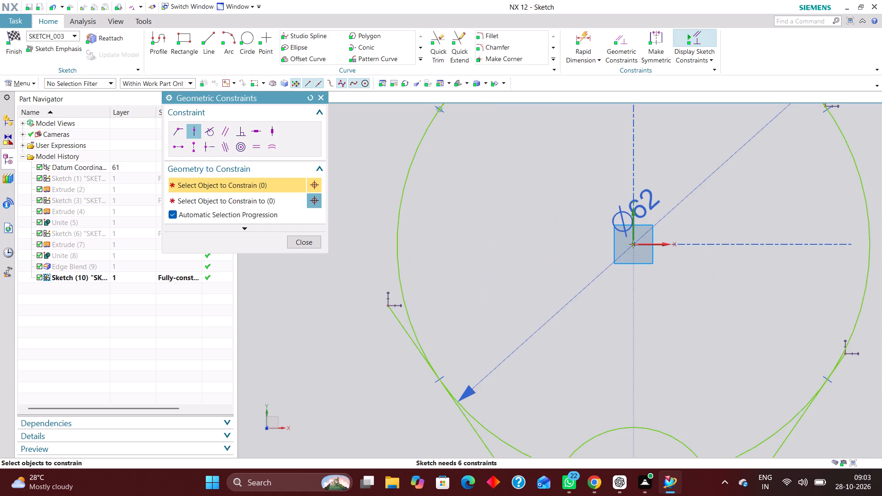
click(388, 309)
click(401, 287)
scroll(445, 216, down, 5)
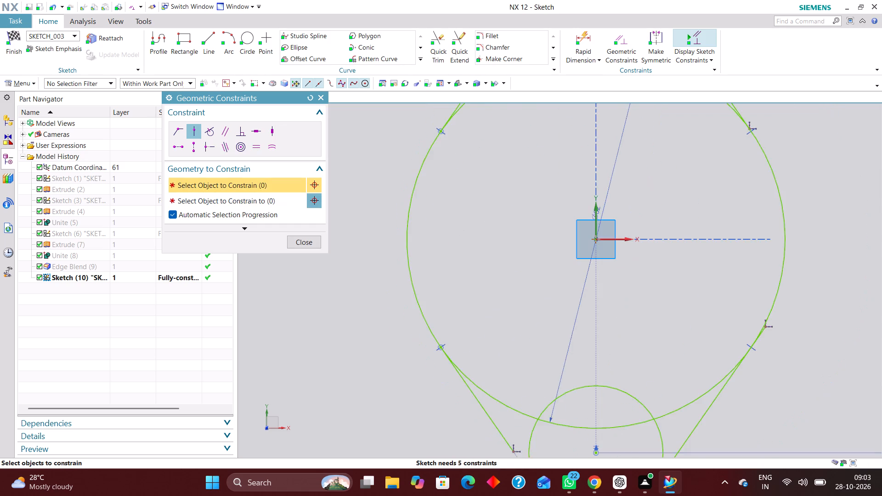
scroll(464, 244, down, 5)
scroll(477, 314, up, 7)
click(492, 314)
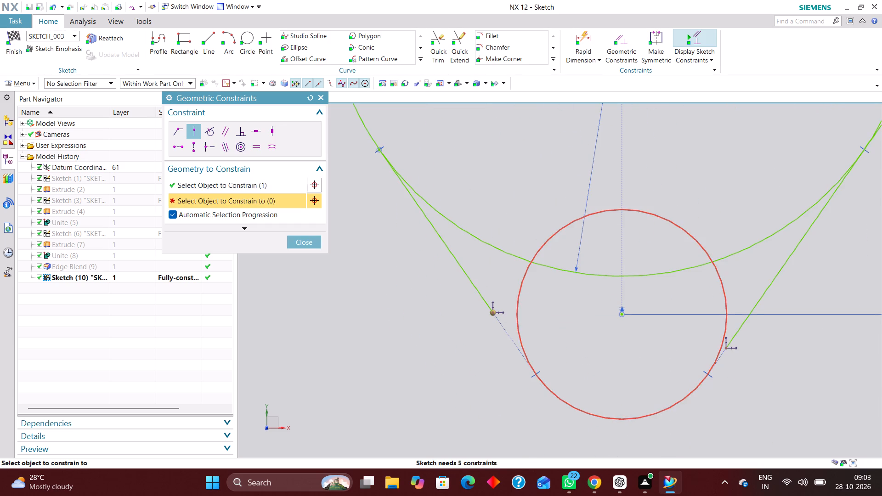
click(547, 390)
Constrain the lower-right line's lower end onto the lower R11 circle and its upper end onto the 62 mm circle, and finish constraining.
scroll(425, 296, down, 4)
scroll(427, 241, down, 4)
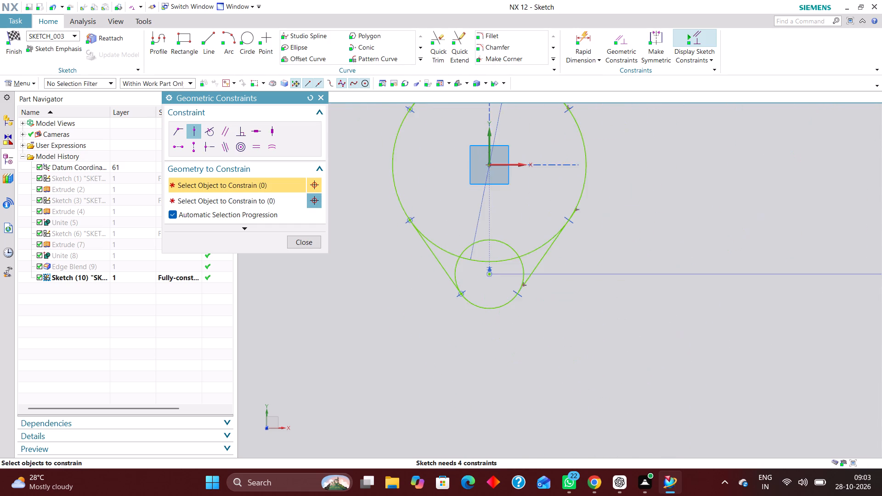
scroll(493, 271, up, 7)
click(588, 324)
click(586, 306)
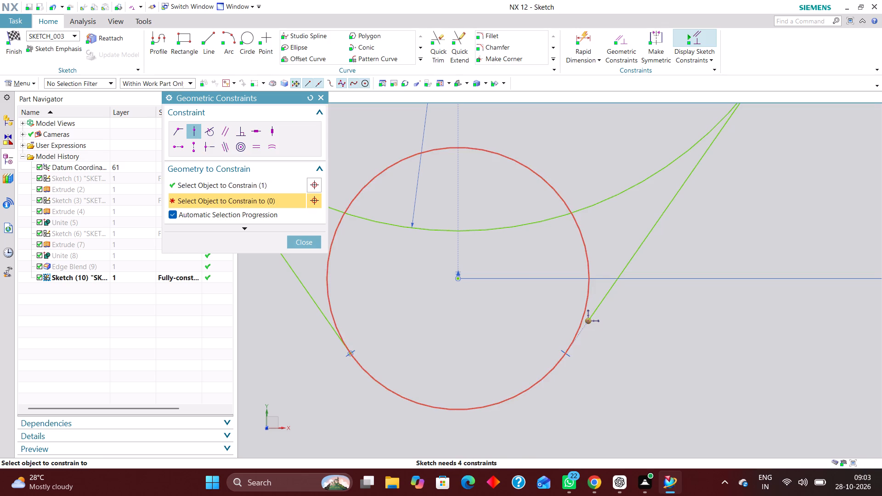
scroll(509, 265, down, 10)
scroll(595, 206, up, 4)
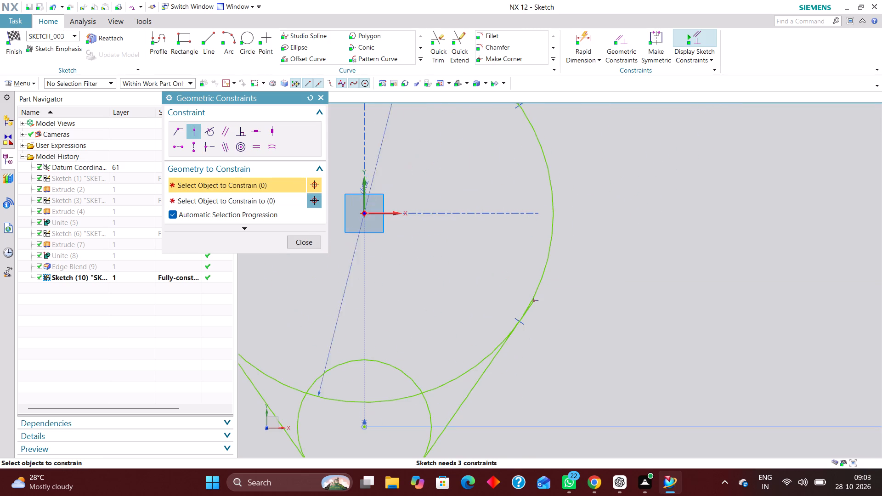
scroll(530, 302, up, 5)
click(543, 301)
click(550, 276)
scroll(554, 237, down, 2)
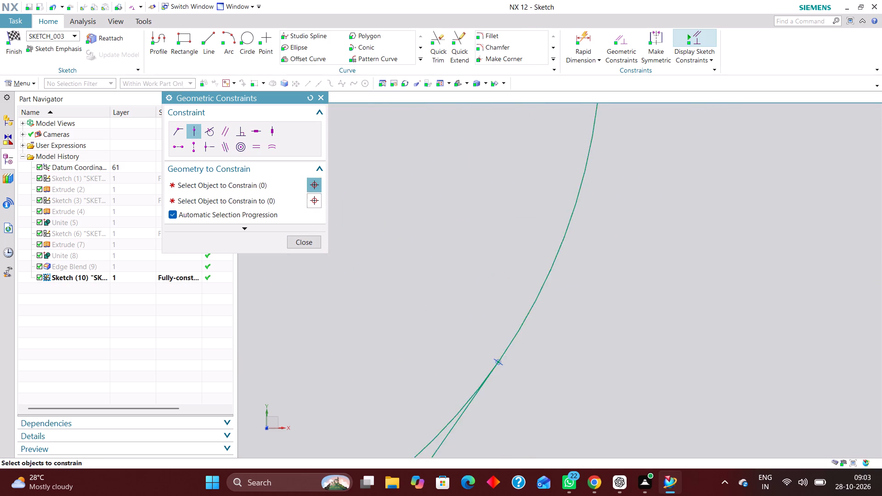
scroll(556, 250, down, 12)
scroll(484, 158, up, 4)
scroll(490, 169, down, 5)
scroll(471, 242, up, 2)
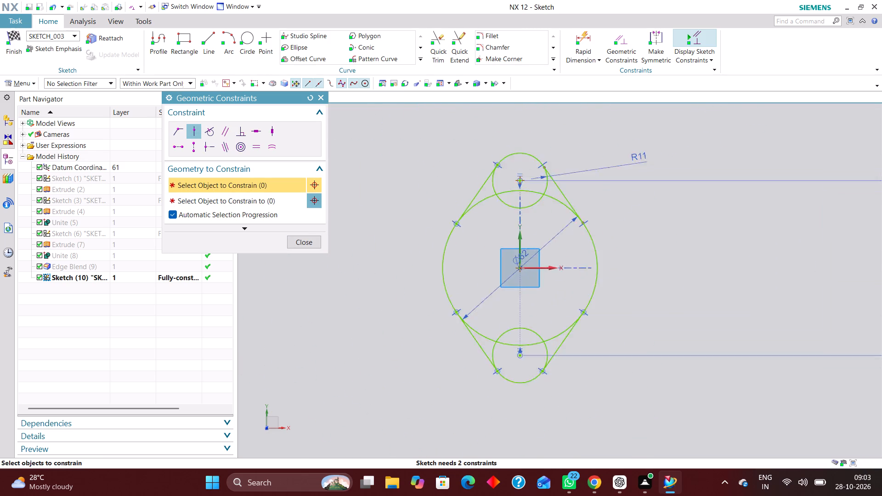
scroll(451, 248, up, 3)
click(304, 237)
Trim the 62 mm circle's upper arc from the upper-left line's tangent point through the inside of the upper R11 circle.
scroll(399, 235, down, 3)
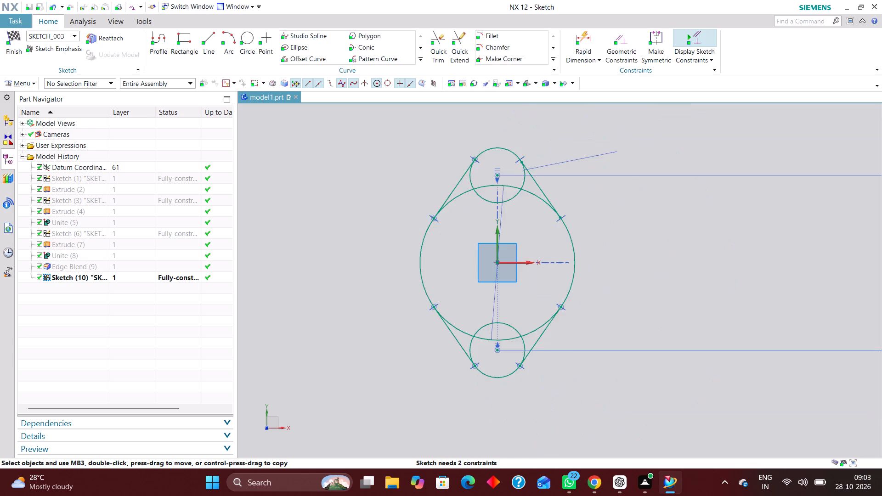
scroll(497, 218, up, 2)
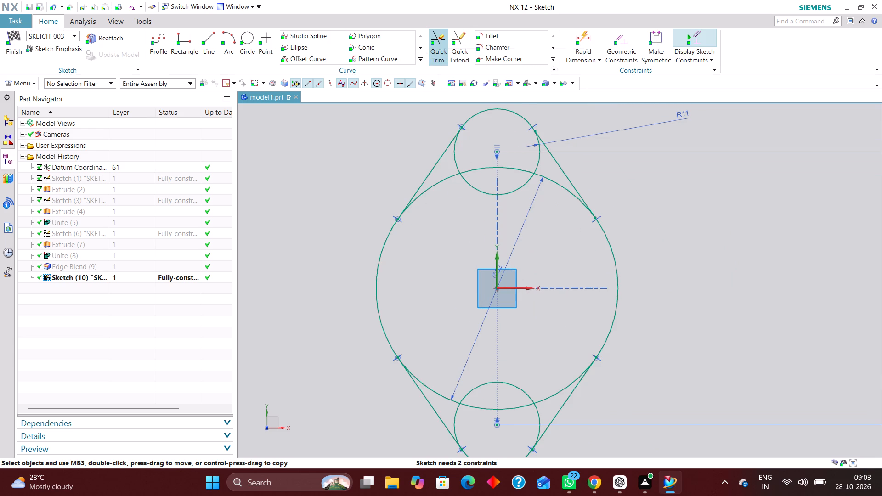
click(438, 38)
scroll(445, 235, up, 3)
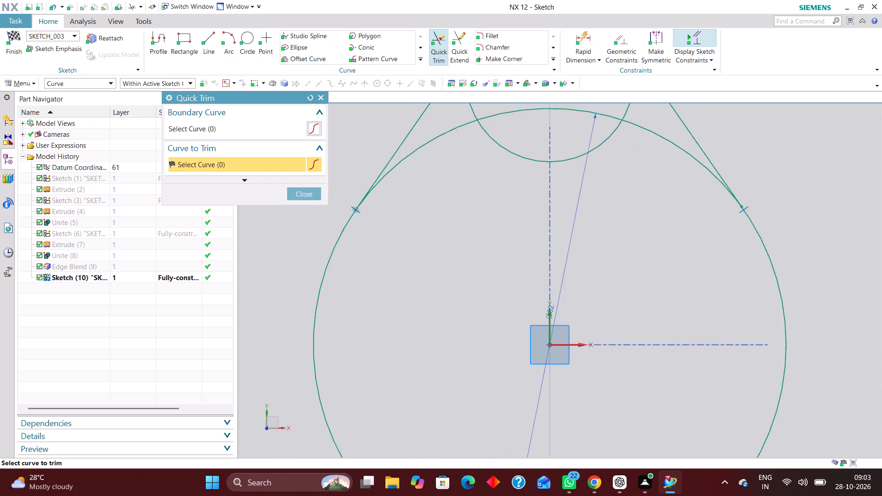
click(412, 152)
scroll(423, 203, down, 3)
scroll(462, 154, up, 2)
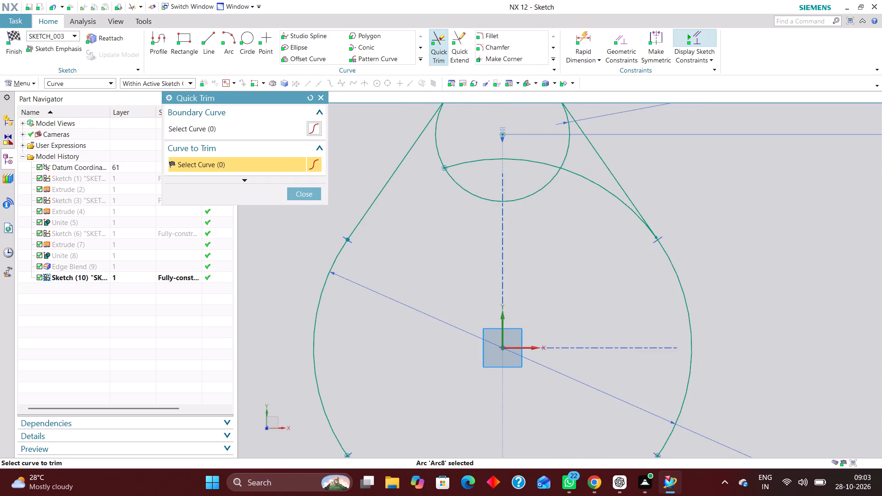
click(460, 162)
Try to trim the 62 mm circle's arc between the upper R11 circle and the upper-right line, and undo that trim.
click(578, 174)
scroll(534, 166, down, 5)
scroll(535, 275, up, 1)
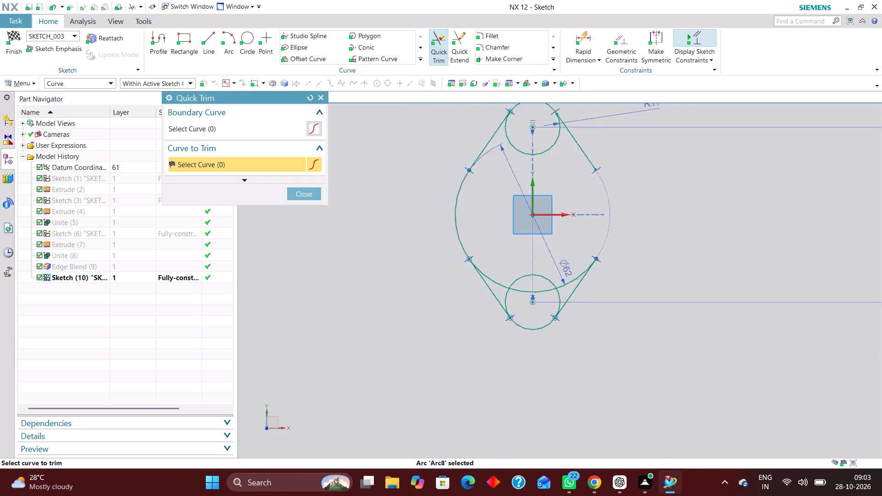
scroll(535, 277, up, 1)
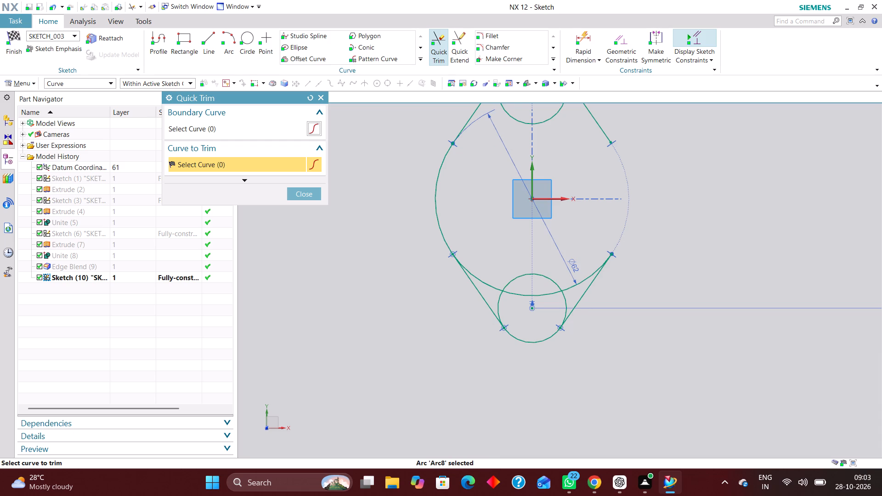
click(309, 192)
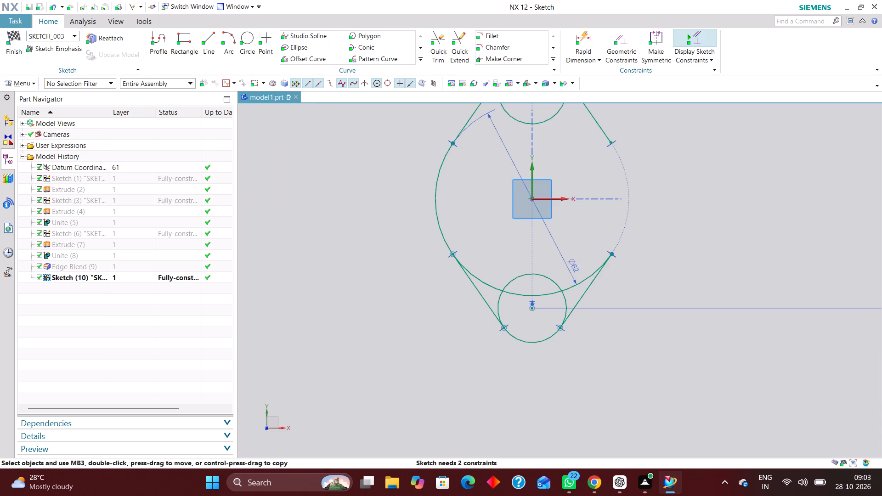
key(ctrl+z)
Constrain the upper-right line's lower end onto the 62 mm circle with a point-on-curve constraint.
scroll(650, 175, up, 5)
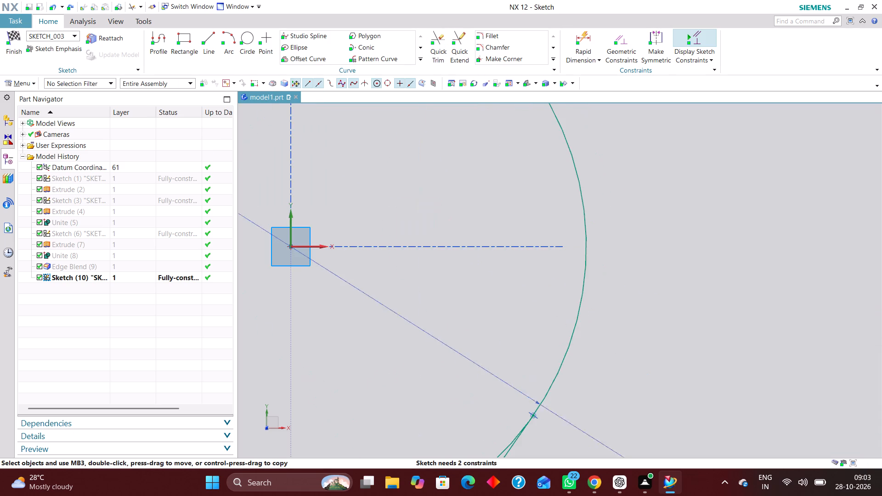
scroll(583, 239, down, 4)
scroll(560, 159, up, 6)
scroll(575, 197, up, 1)
click(616, 47)
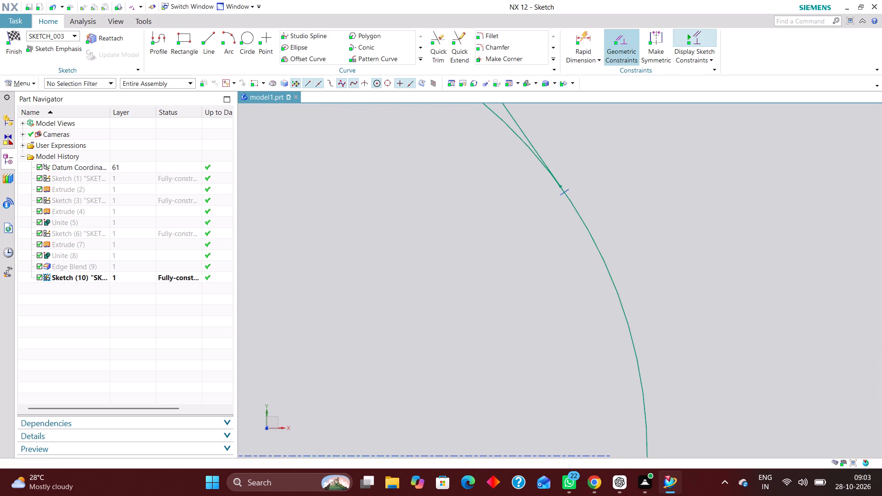
click(563, 184)
click(572, 208)
scroll(550, 193, down, 9)
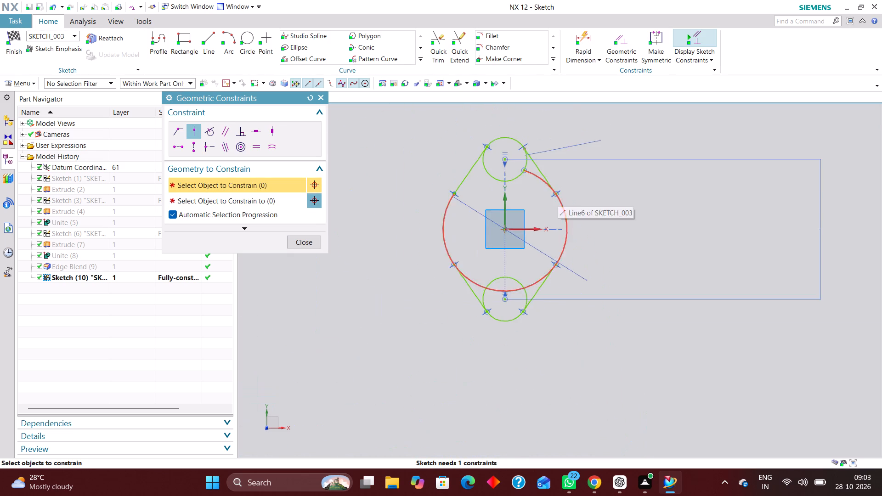
Trim the 62 mm circle's leftover arc beside the upper R11 circle and its bottom arc between the two lower tangent lines.
scroll(547, 180, up, 3)
click(304, 240)
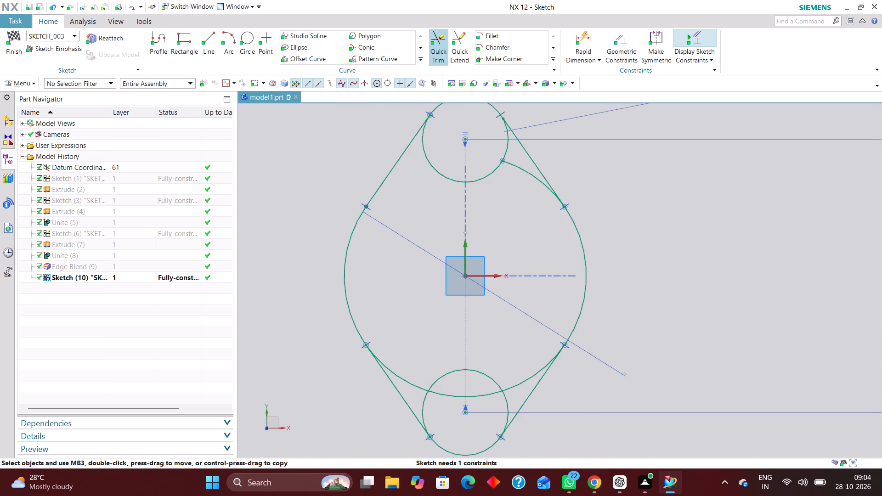
click(431, 45)
click(526, 170)
scroll(543, 360, up, 2)
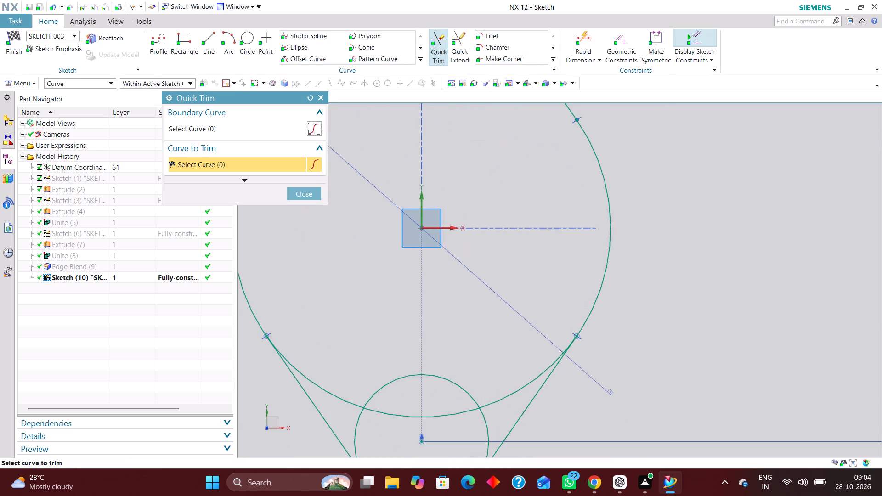
scroll(550, 234, down, 4)
scroll(545, 298, up, 4)
click(545, 299)
click(462, 331)
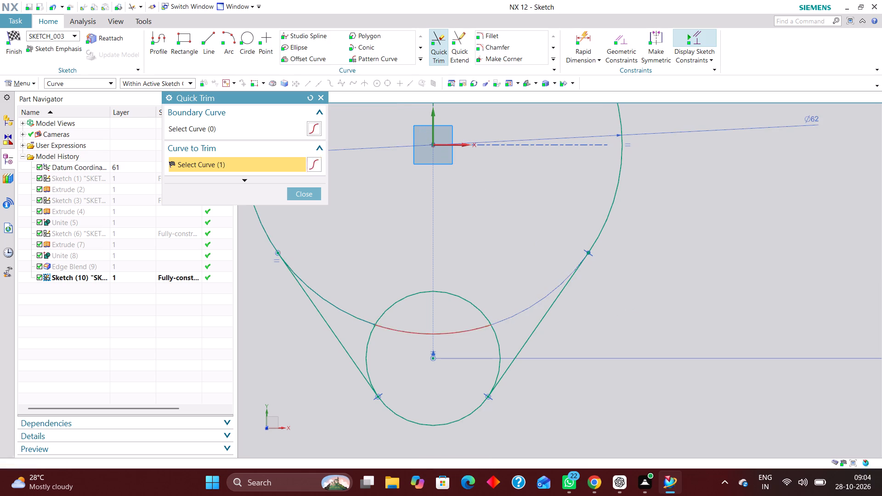
click(350, 316)
scroll(402, 304, down, 5)
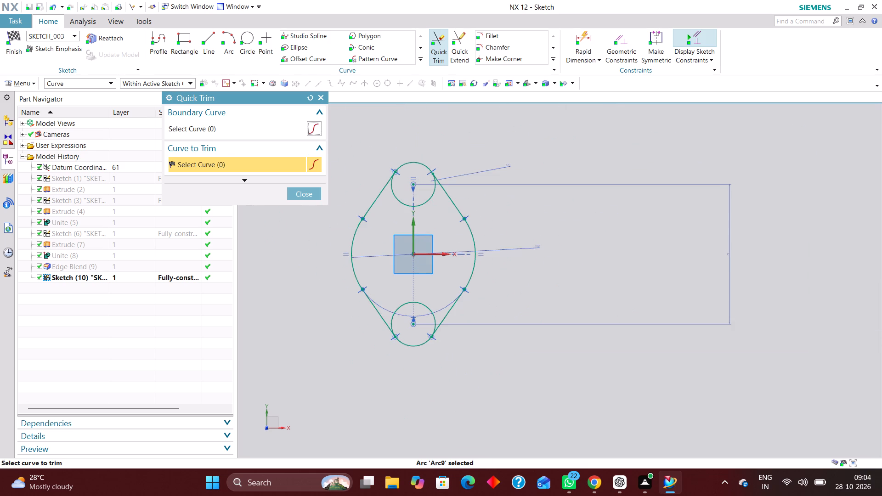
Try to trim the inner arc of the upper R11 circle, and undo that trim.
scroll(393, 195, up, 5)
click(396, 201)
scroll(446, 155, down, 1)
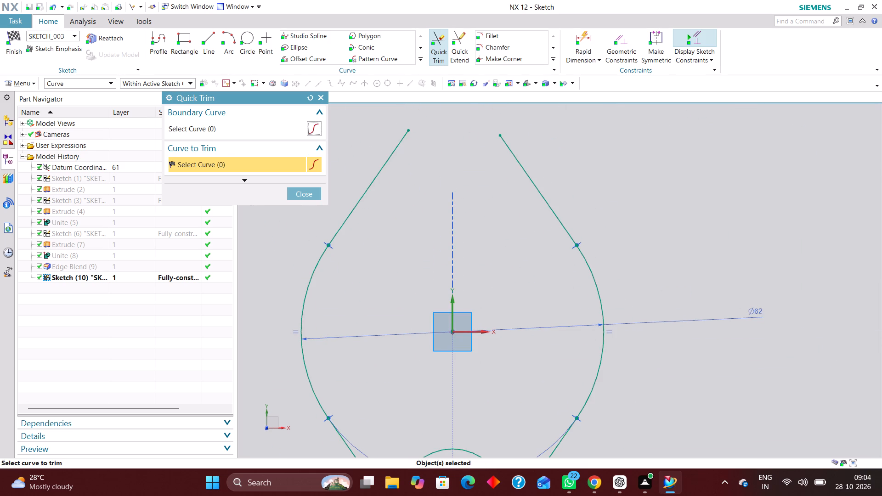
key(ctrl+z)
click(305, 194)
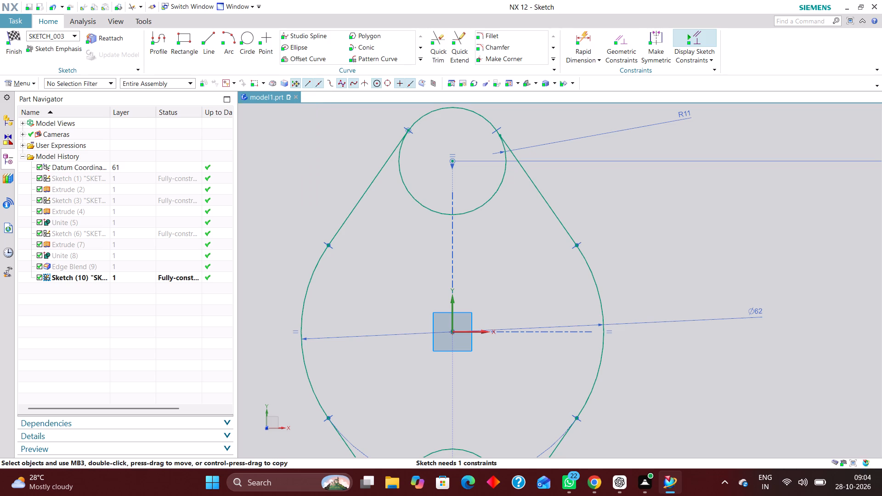
Constrain the upper-right line's upper end onto the upper R11 circle with a point-on-curve constraint.
click(620, 39)
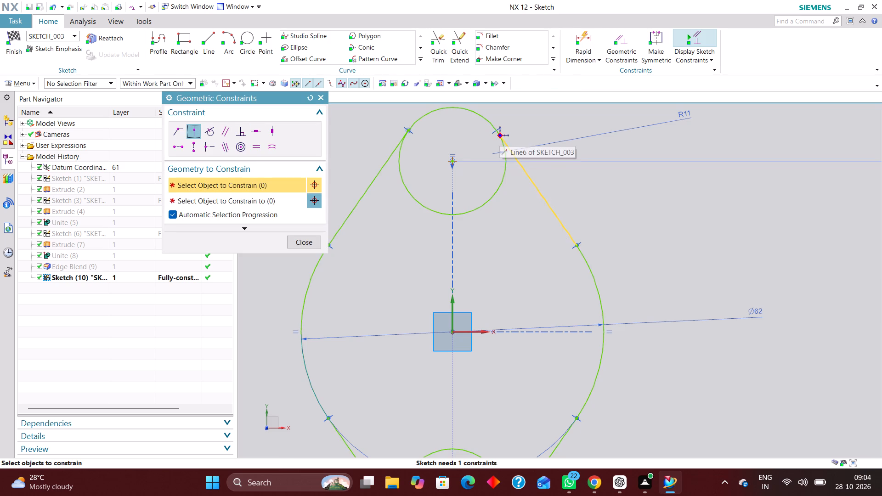
click(501, 134)
click(491, 122)
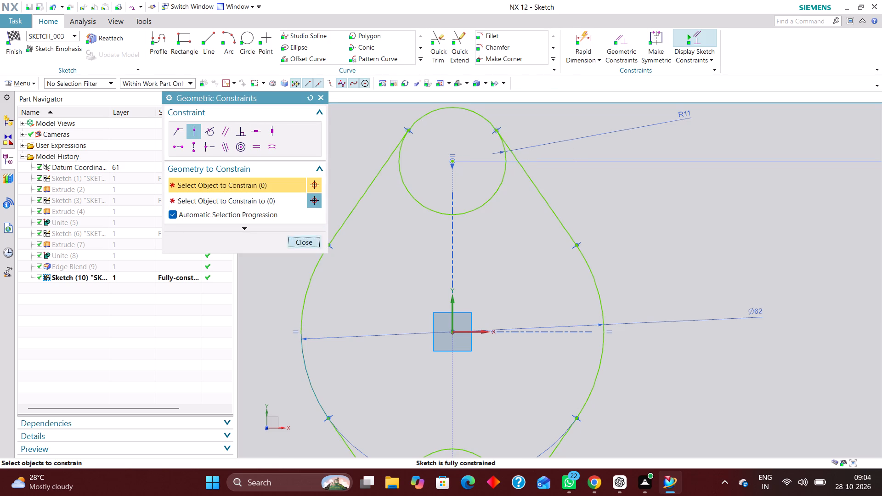
click(305, 240)
Trim the inner arcs of the upper and lower R11 circles to leave a single closed cavity outline.
scroll(486, 175, down, 4)
scroll(484, 268, up, 2)
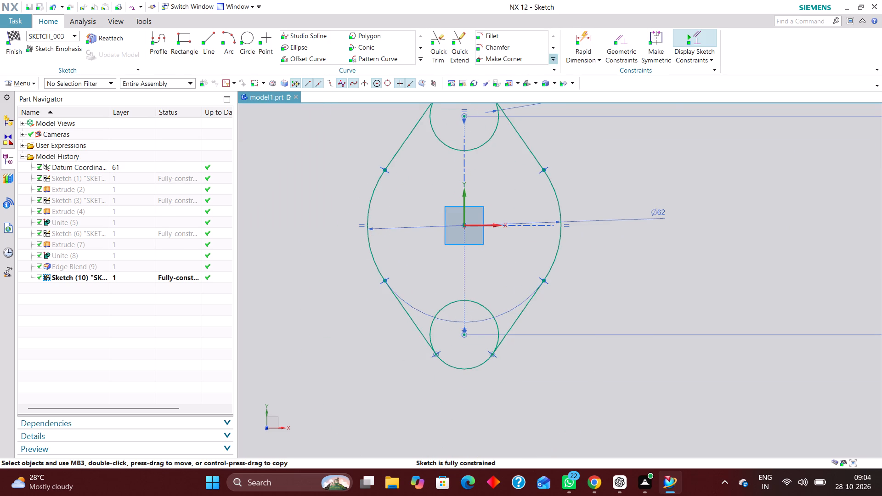
click(439, 42)
click(449, 147)
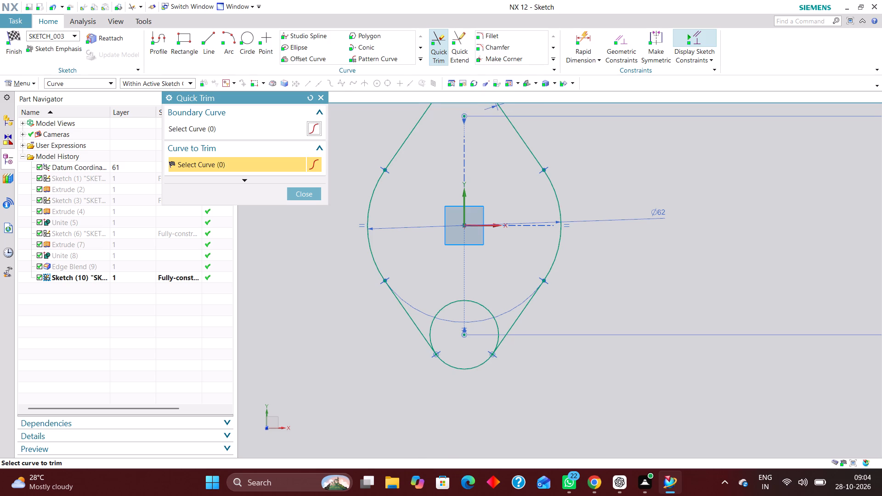
click(474, 303)
scroll(476, 300, down, 3)
scroll(477, 211, up, 4)
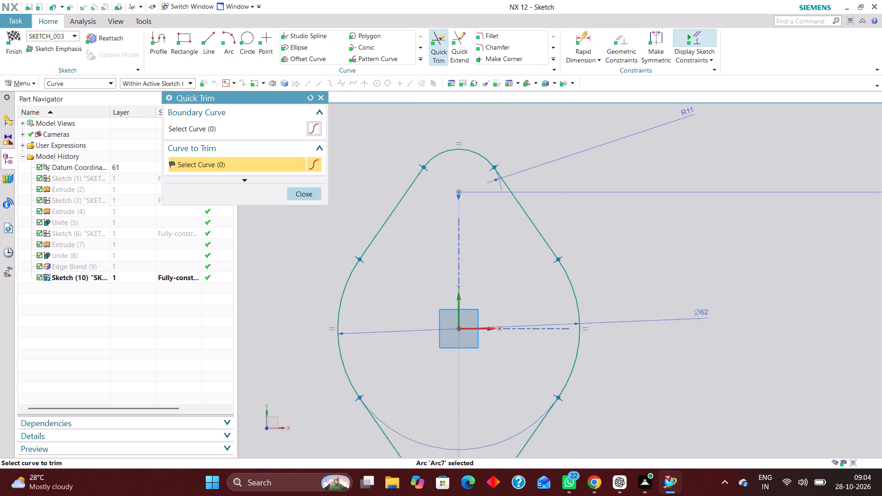
click(312, 197)
Show the hidden housing body behind the cavity outline and finish the sketch.
drag(136, 245, 125, 260)
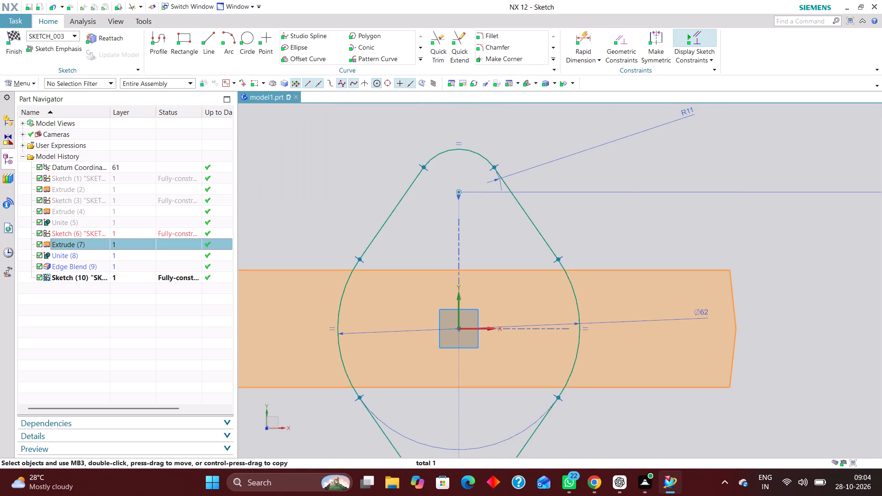
right_click(69, 258)
click(85, 265)
scroll(421, 202, down, 4)
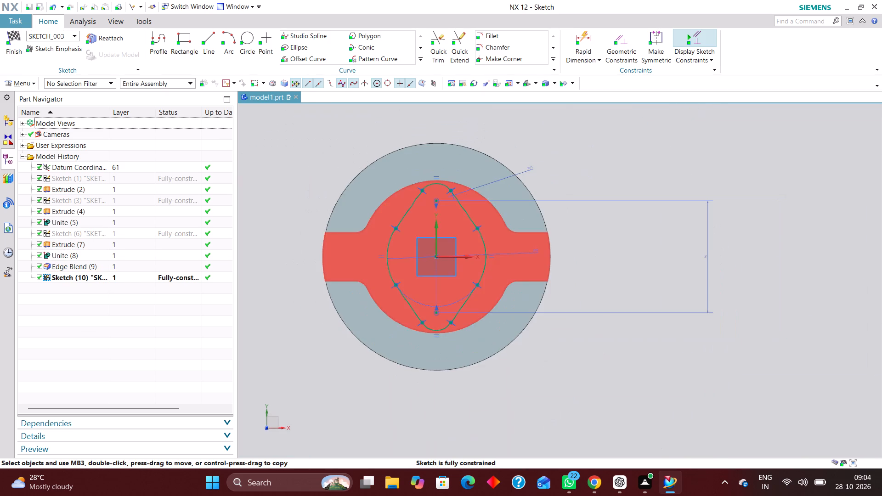
scroll(421, 211, up, 3)
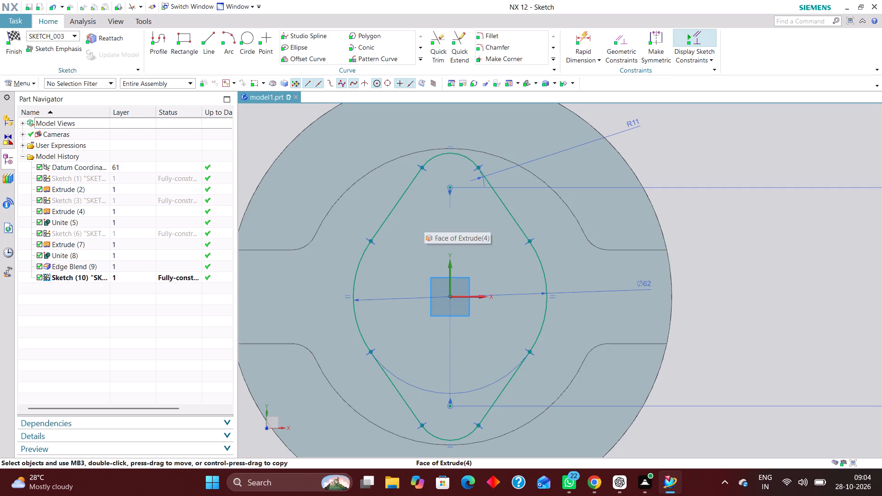
click(18, 39)
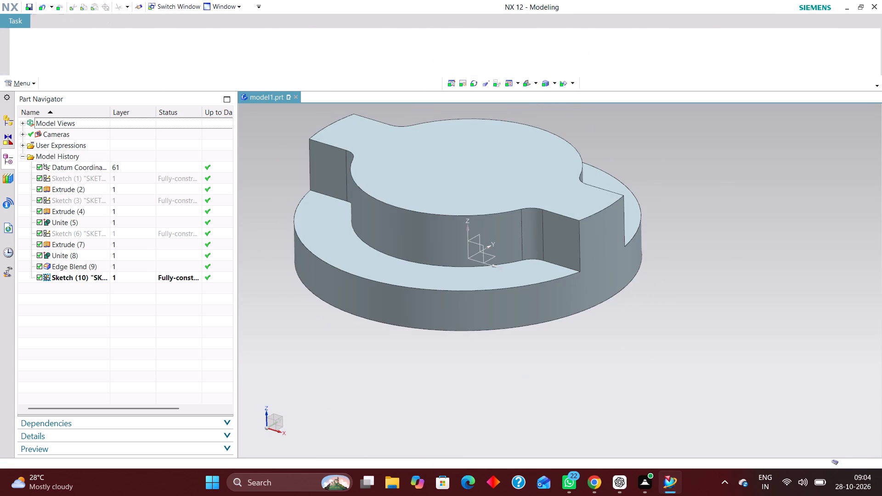
Start an Extrude of the cavity profile sketch with an end distance of 78 mm.
click(134, 36)
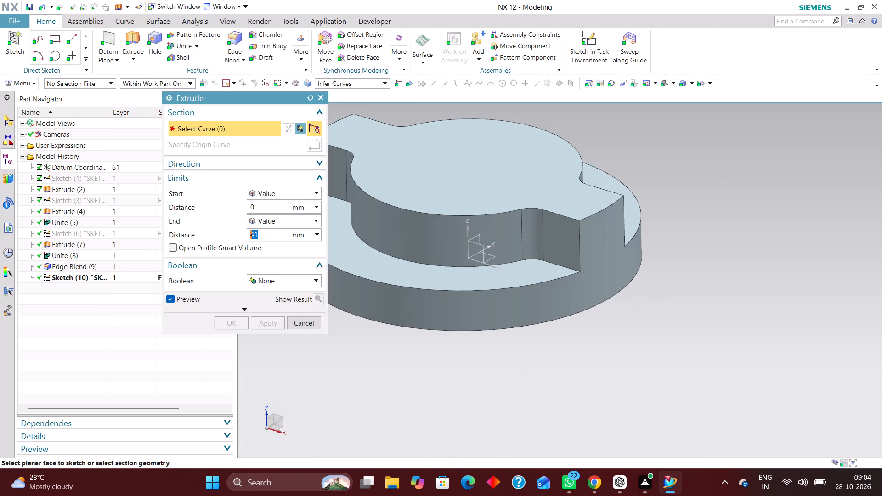
click(93, 276)
scroll(548, 358, down, 2)
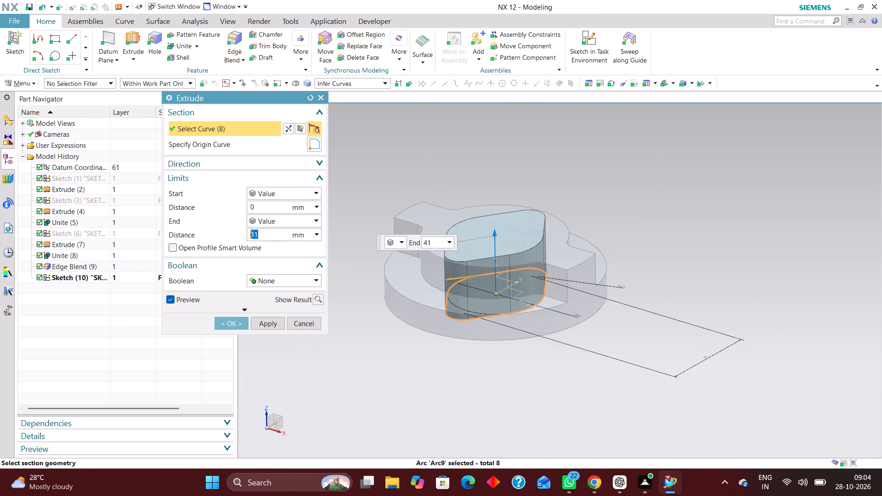
middle_drag(531, 355, 577, 354)
right_drag(705, 283, 624, 278)
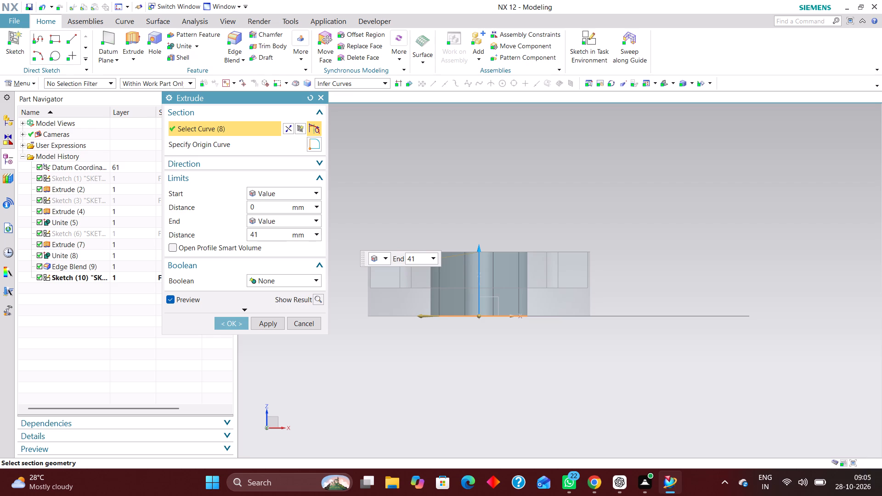
drag(260, 236, 221, 233)
text(78)
key(Return)
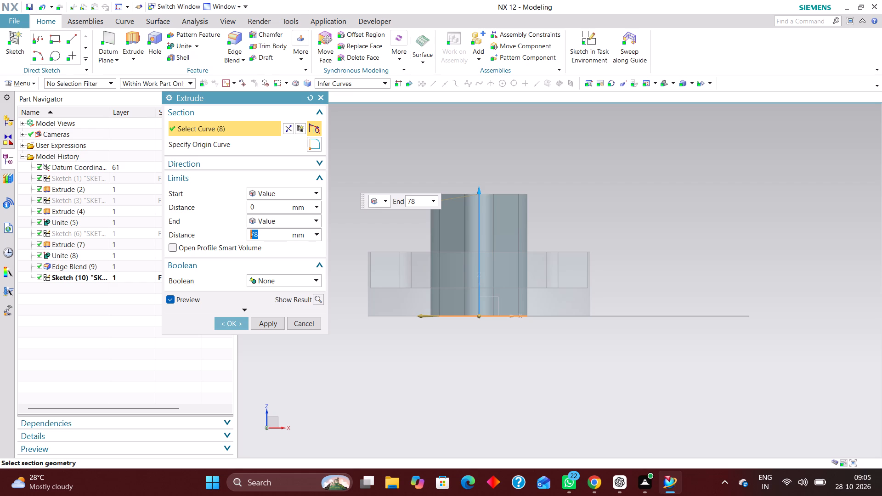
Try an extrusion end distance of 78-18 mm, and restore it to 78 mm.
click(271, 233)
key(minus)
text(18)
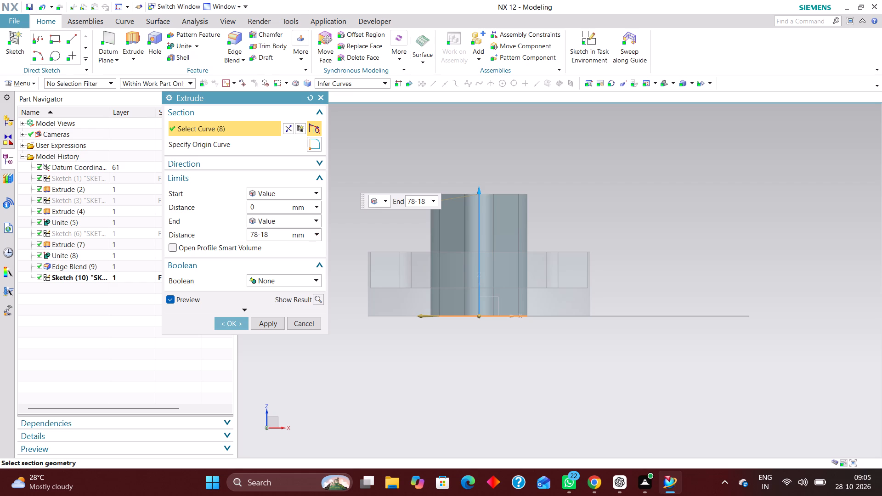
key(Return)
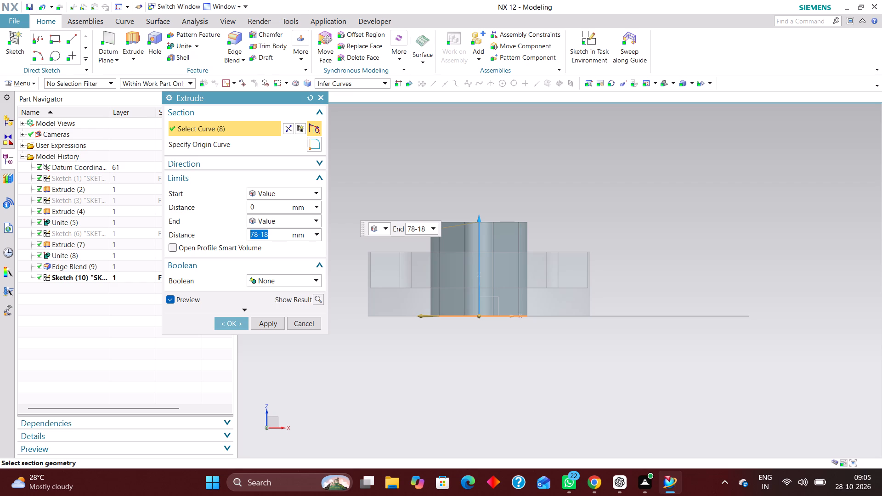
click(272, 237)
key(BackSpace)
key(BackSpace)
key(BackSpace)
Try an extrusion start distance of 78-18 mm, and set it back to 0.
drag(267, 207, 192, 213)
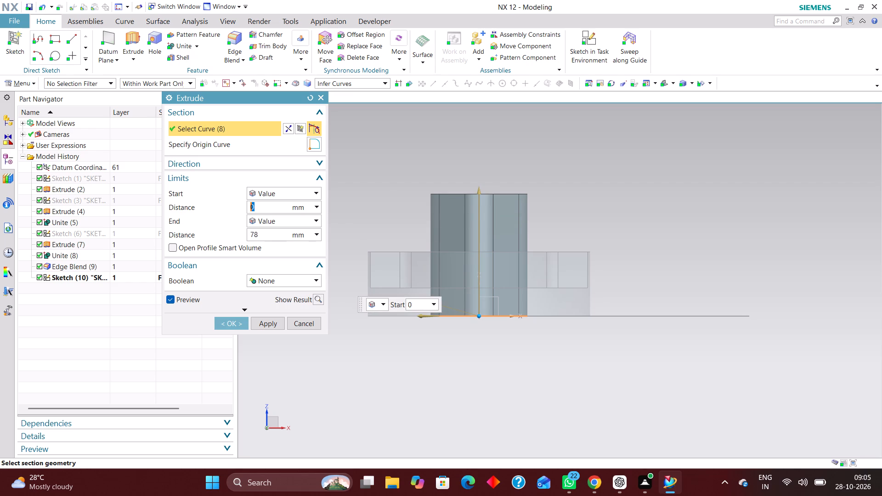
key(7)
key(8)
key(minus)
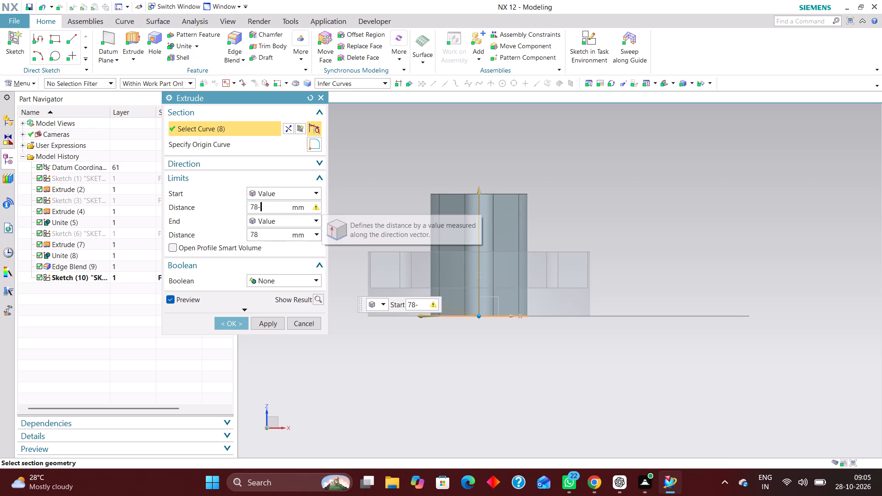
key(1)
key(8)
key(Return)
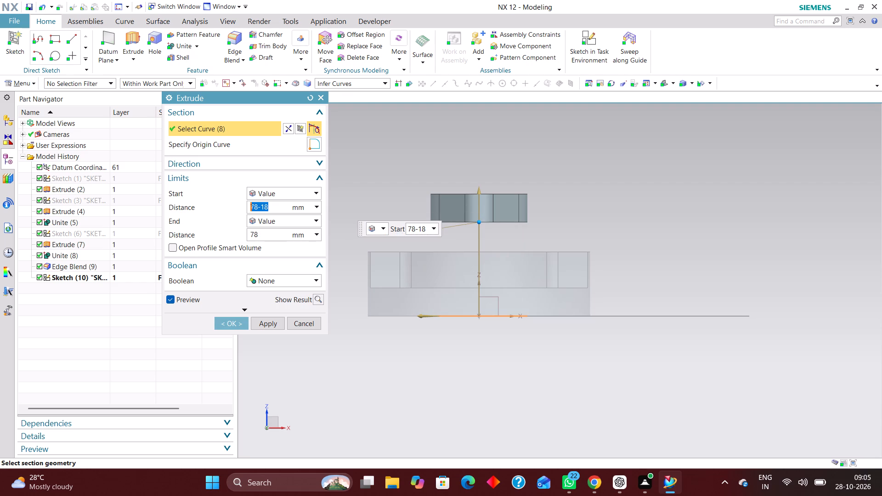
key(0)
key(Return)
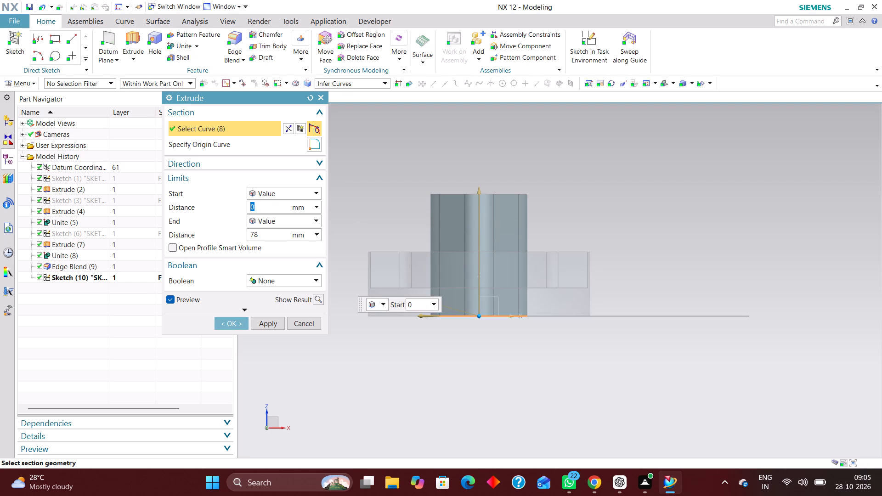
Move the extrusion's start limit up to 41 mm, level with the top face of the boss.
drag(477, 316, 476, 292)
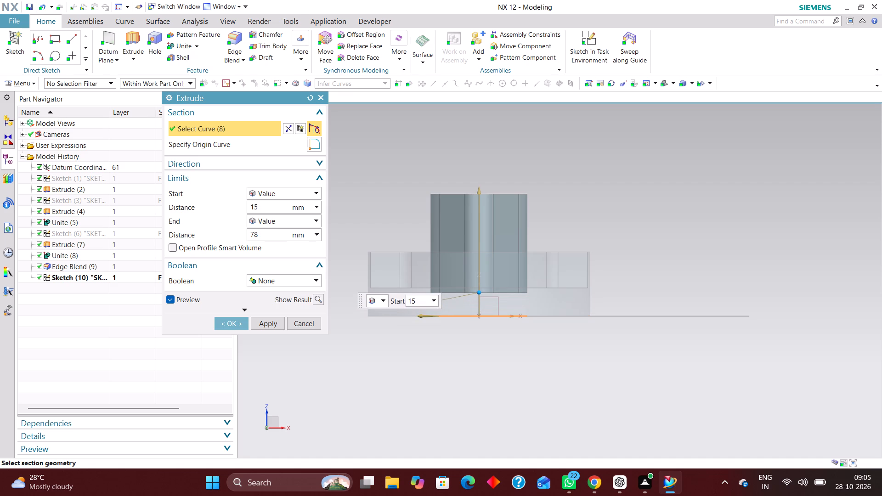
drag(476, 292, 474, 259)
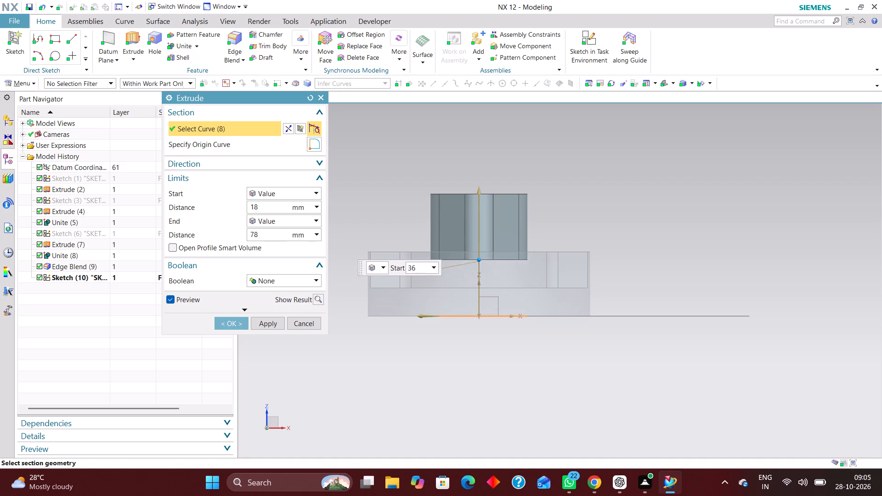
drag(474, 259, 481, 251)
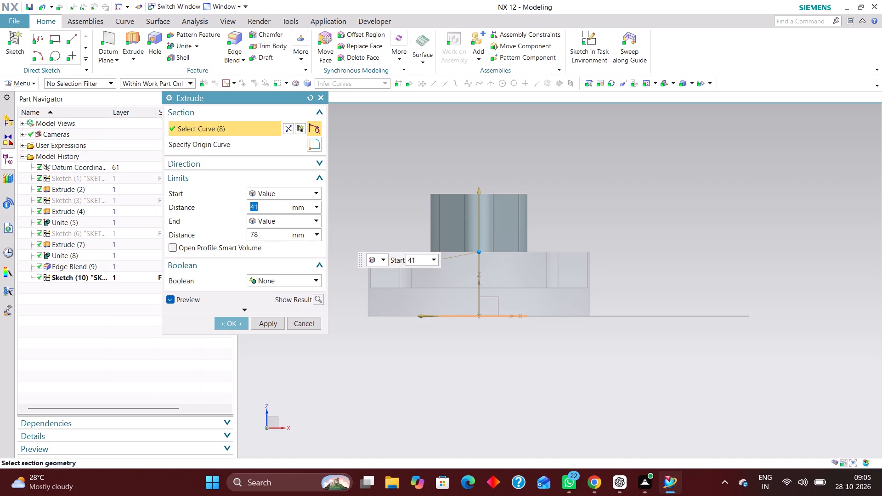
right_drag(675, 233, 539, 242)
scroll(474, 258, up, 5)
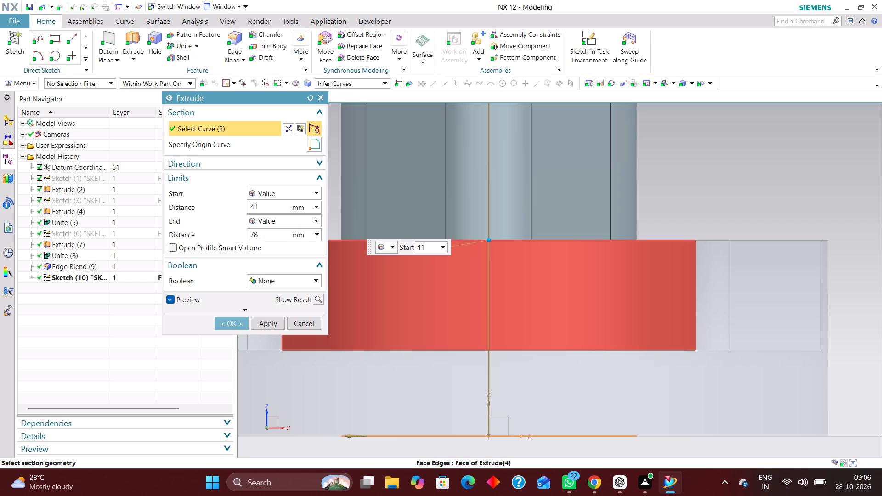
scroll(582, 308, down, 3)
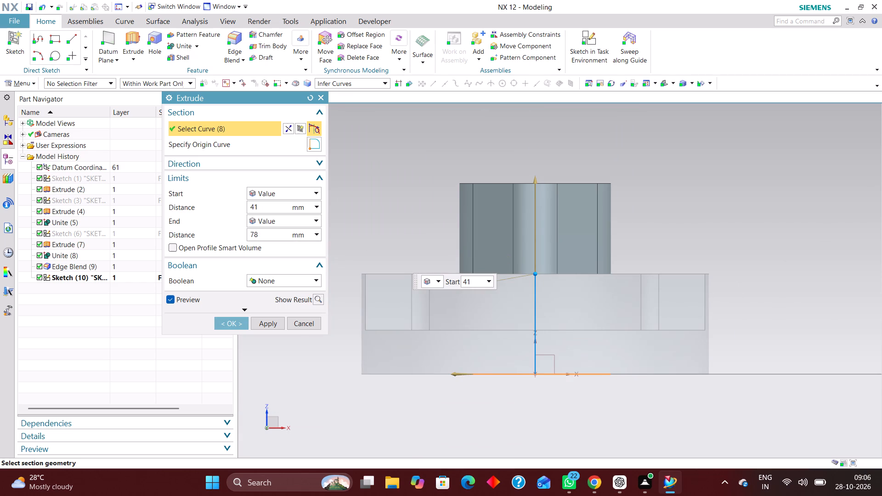
Set the extrusion's start distance to 44 mm.
drag(265, 205, 254, 209)
key(BackSpace)
key(4)
key(Return)
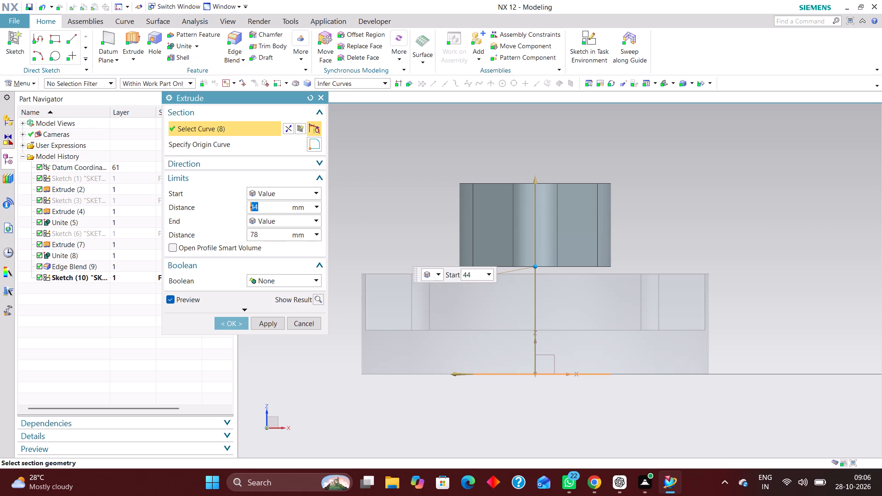
Set the extrusion's start distance to 41 mm and create the extrusion, keeping the 78 mm end distance and no Boolean.
text(413)
key(BackSpace)
key(Return)
click(232, 324)
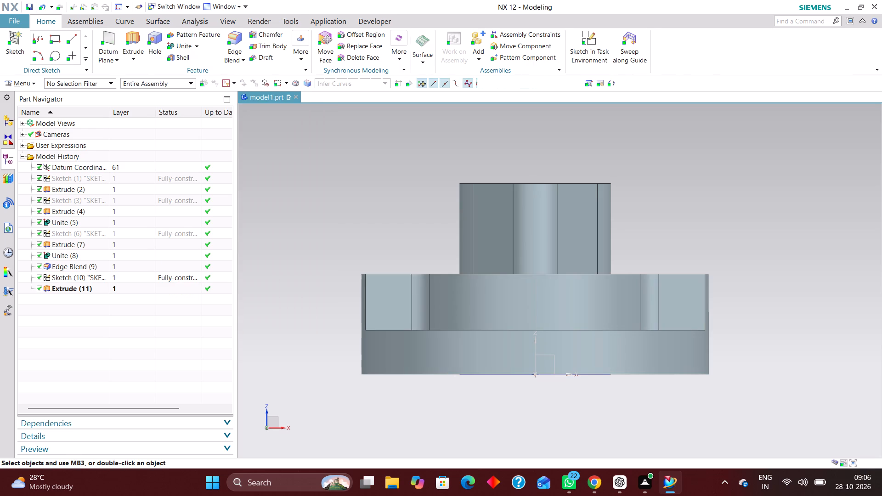
Hide the rounded profile sketch on the underside of the disc.
middle_drag(701, 229, 684, 262)
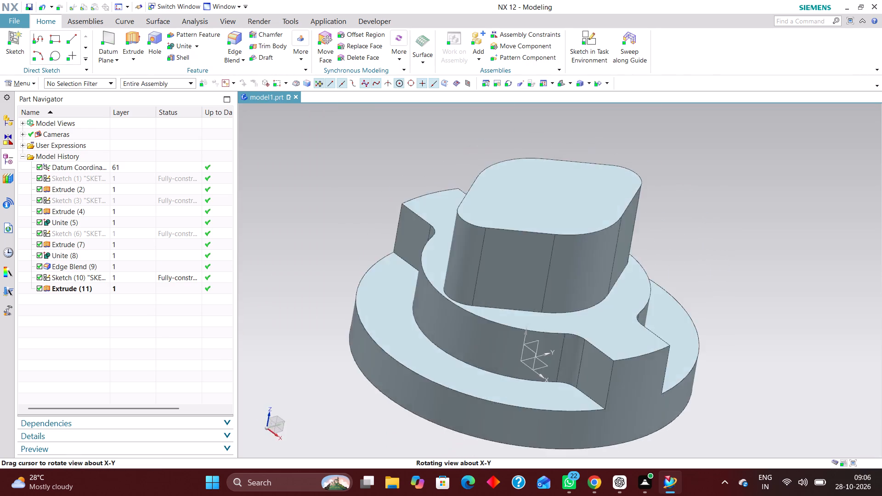
middle_drag(684, 262, 642, 310)
middle_drag(641, 309, 629, 256)
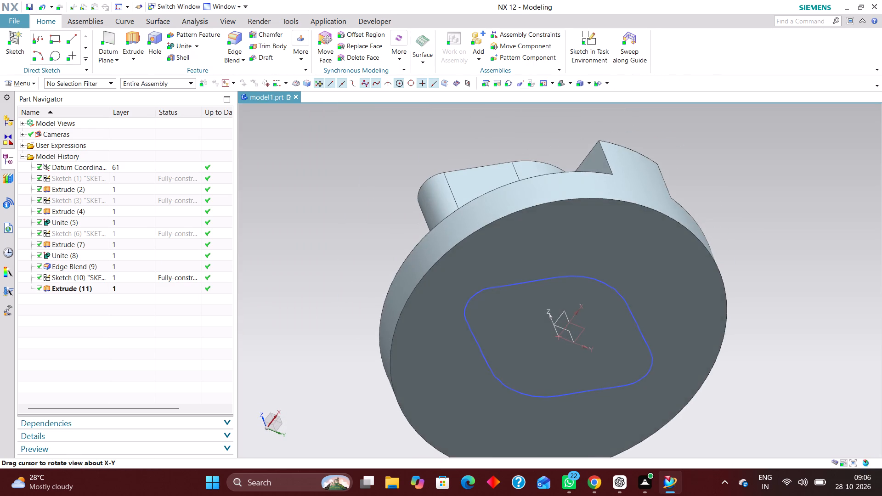
right_drag(625, 295, 628, 345)
Unite the upper rounded extrusion with the flanged base, using the base as target and the extrusion as tool.
middle_drag(777, 278, 791, 331)
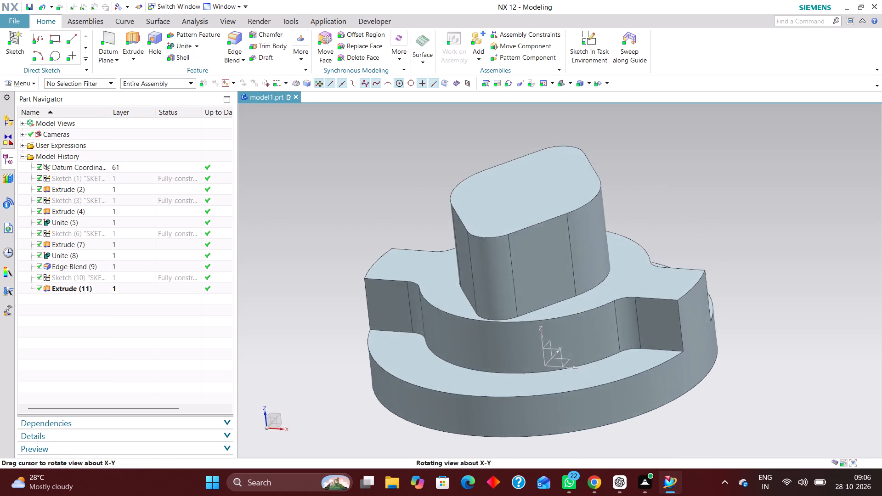
middle_drag(791, 331, 786, 336)
scroll(790, 335, up, 1)
click(185, 44)
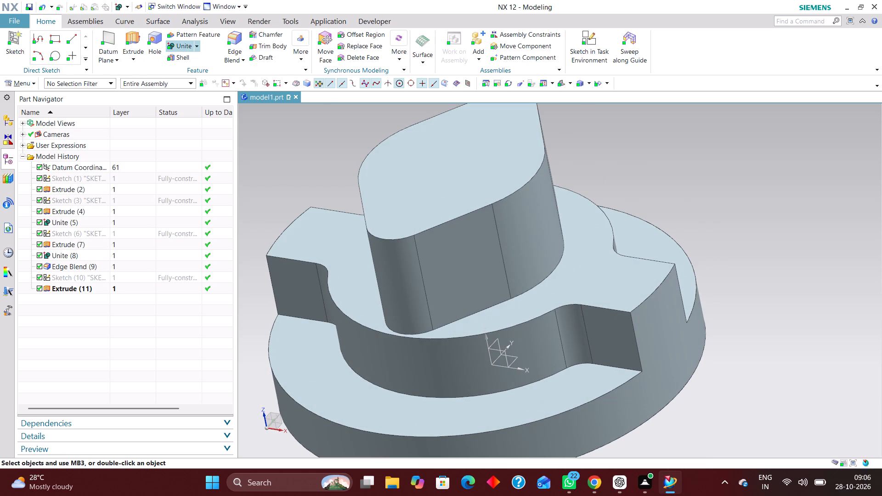
click(619, 311)
click(482, 211)
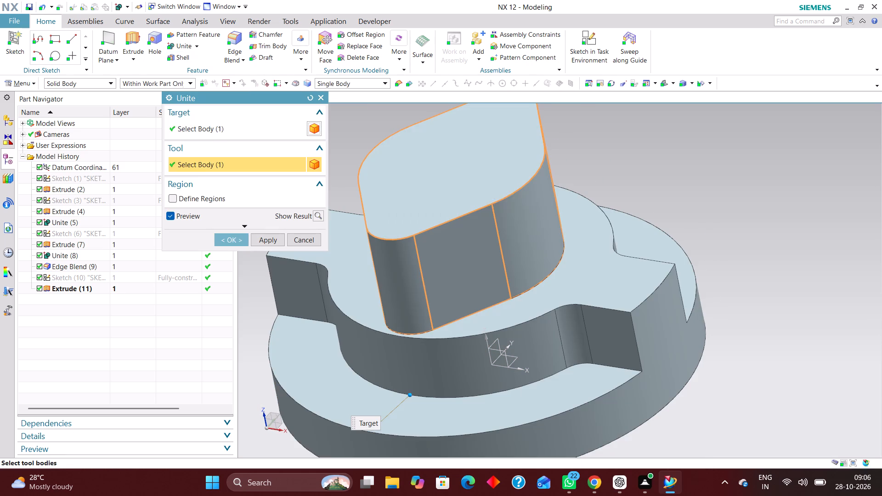
click(230, 237)
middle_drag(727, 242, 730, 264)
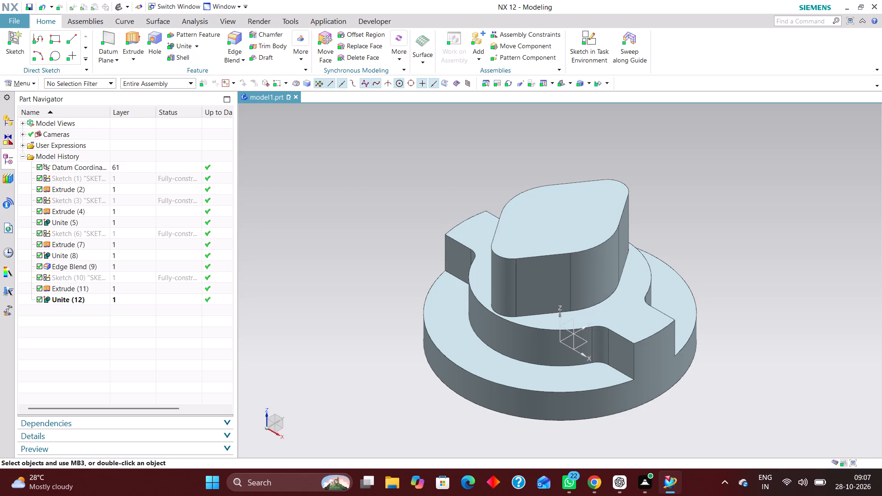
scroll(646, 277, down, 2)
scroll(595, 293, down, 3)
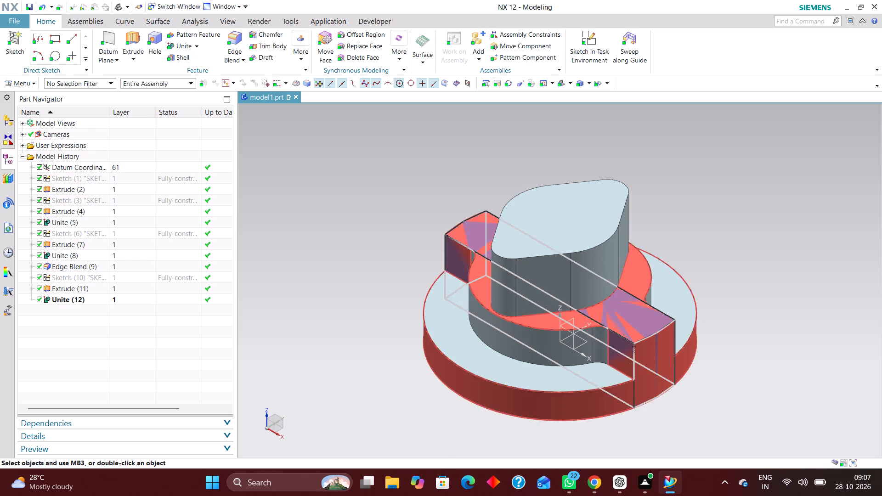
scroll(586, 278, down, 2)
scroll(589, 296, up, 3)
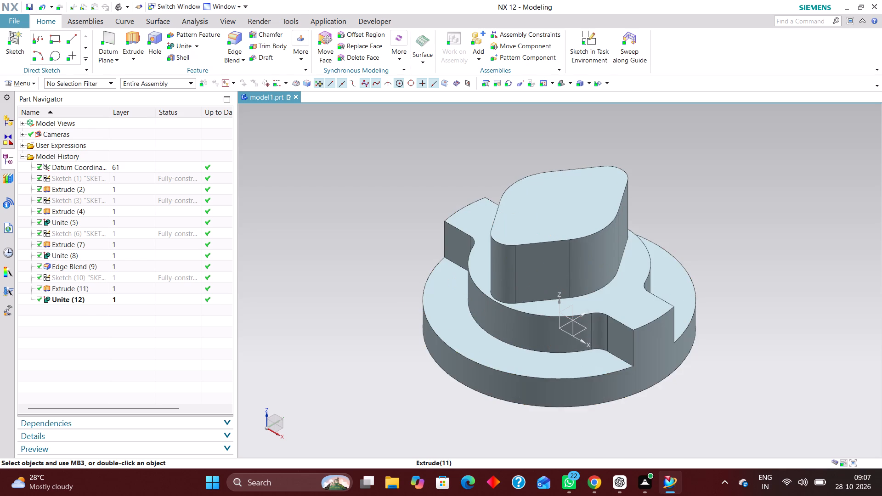
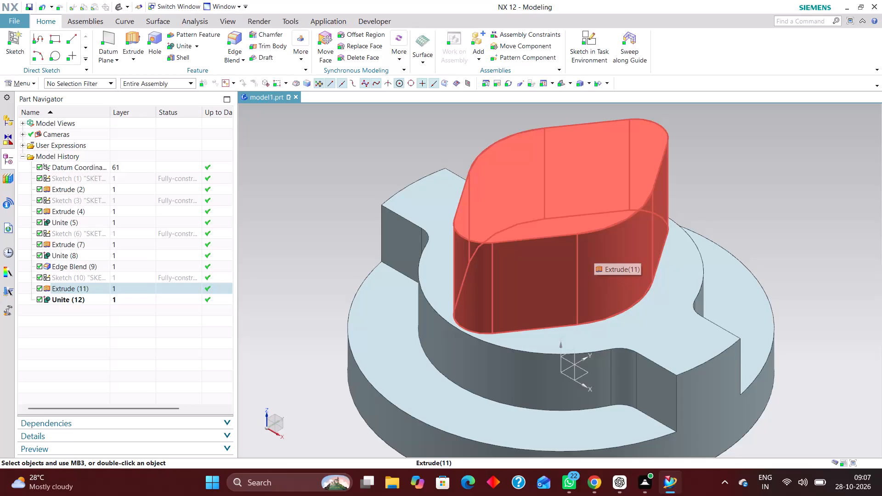
Place a simple general hole at the arc centre of the upper rounded extrusion's top face, with a 46 mm diameter.
scroll(605, 279, down, 1)
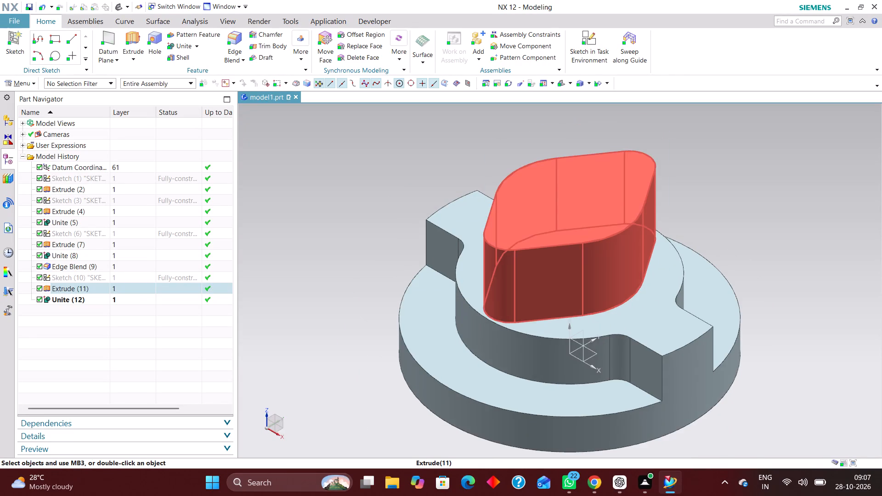
scroll(606, 282, down, 1)
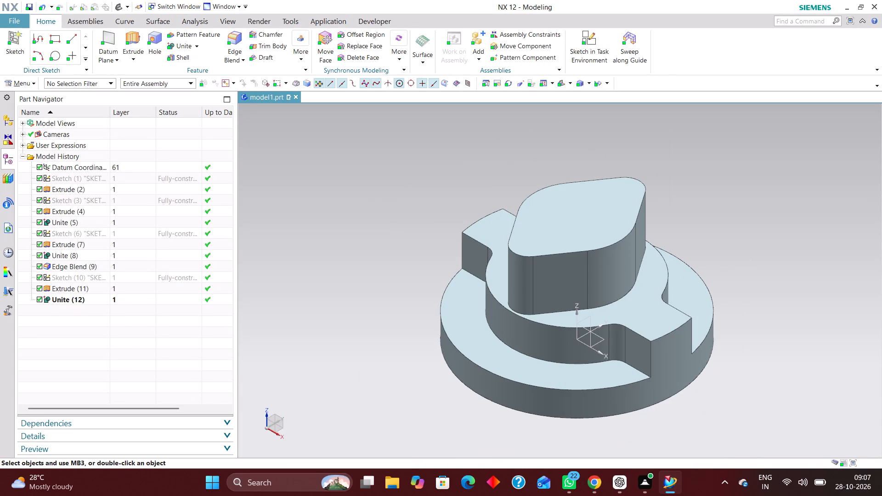
click(153, 39)
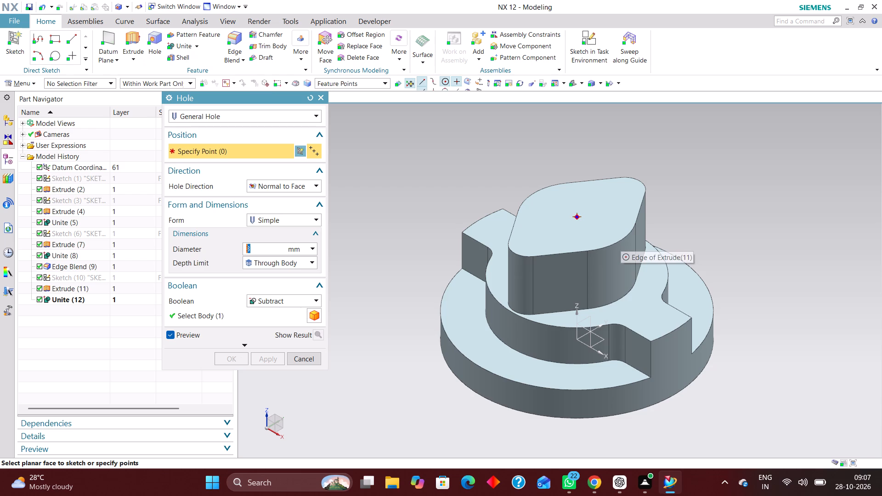
click(621, 239)
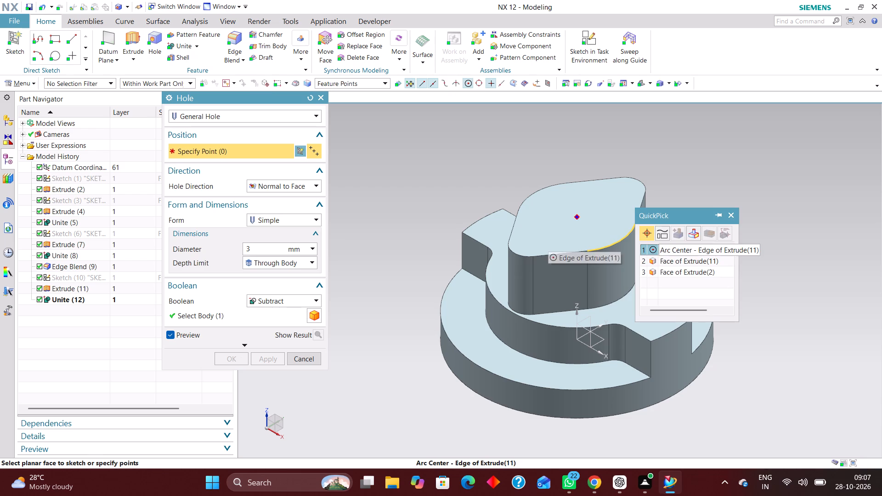
click(671, 252)
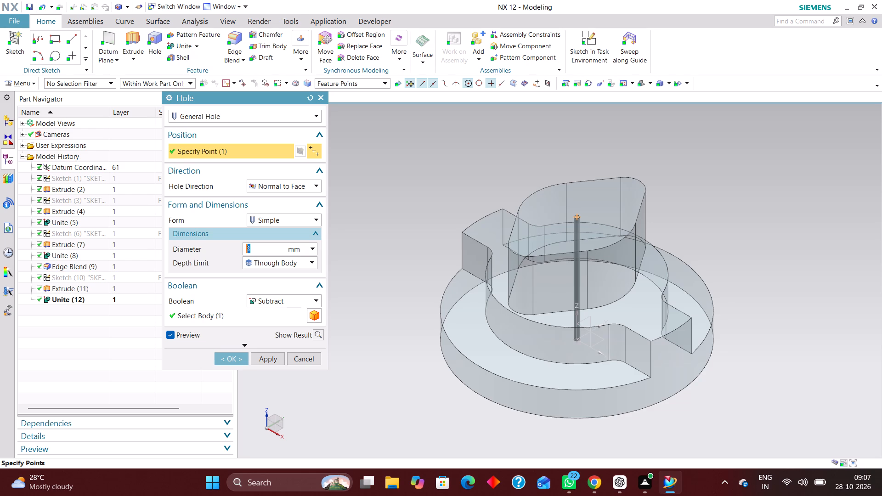
text(46)
key(Return)
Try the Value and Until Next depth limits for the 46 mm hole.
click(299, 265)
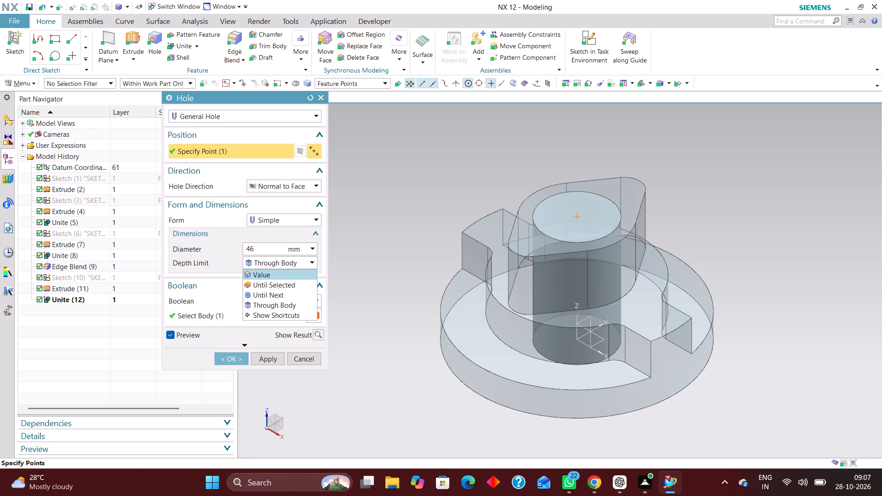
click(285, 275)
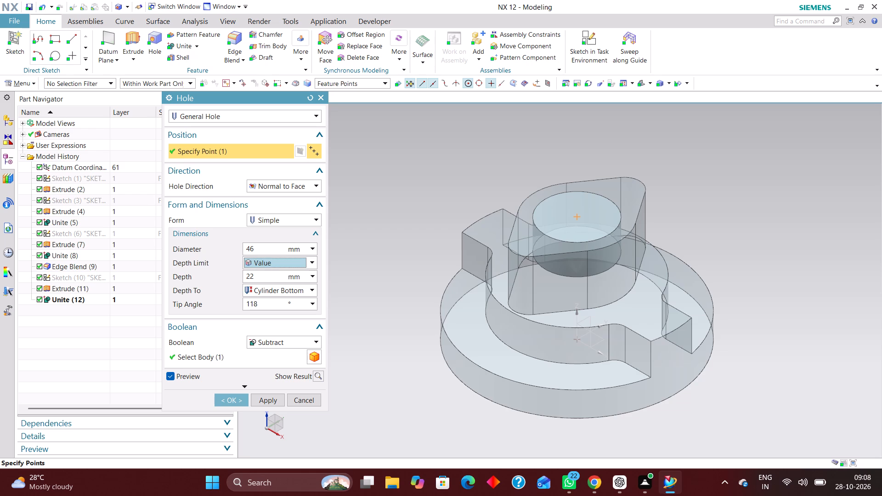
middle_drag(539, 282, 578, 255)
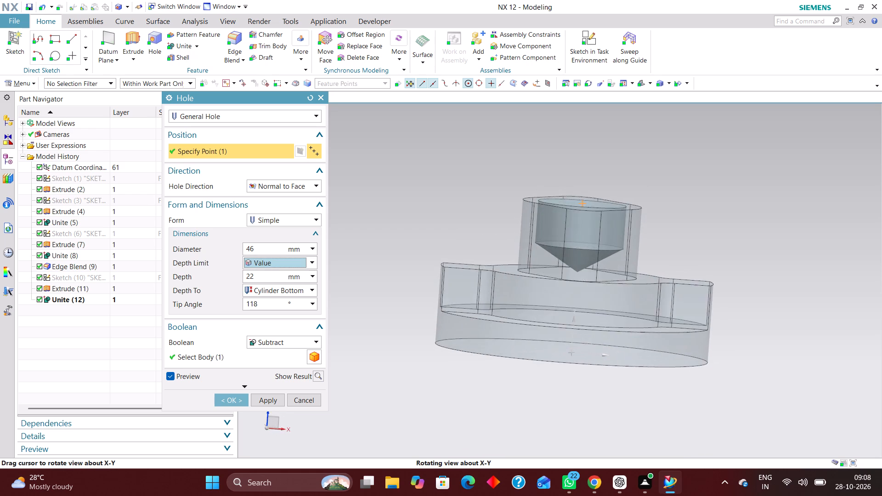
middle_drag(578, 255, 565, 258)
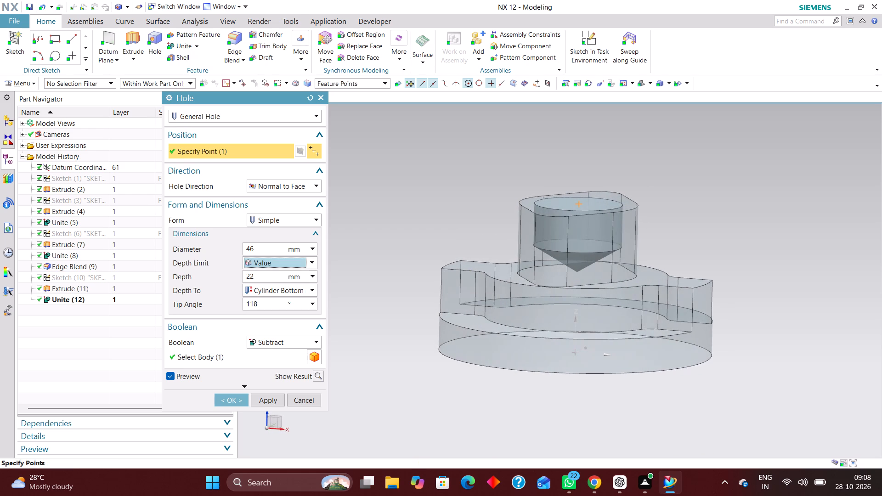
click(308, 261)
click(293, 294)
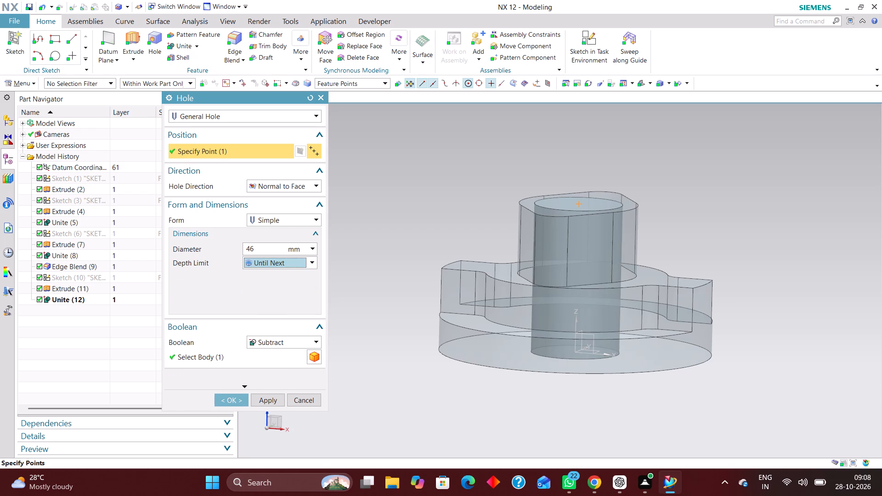
Set the hole's depth limit to Until Selected, choose the flat top face of the boss and strip, and create the subtracted hole.
click(309, 264)
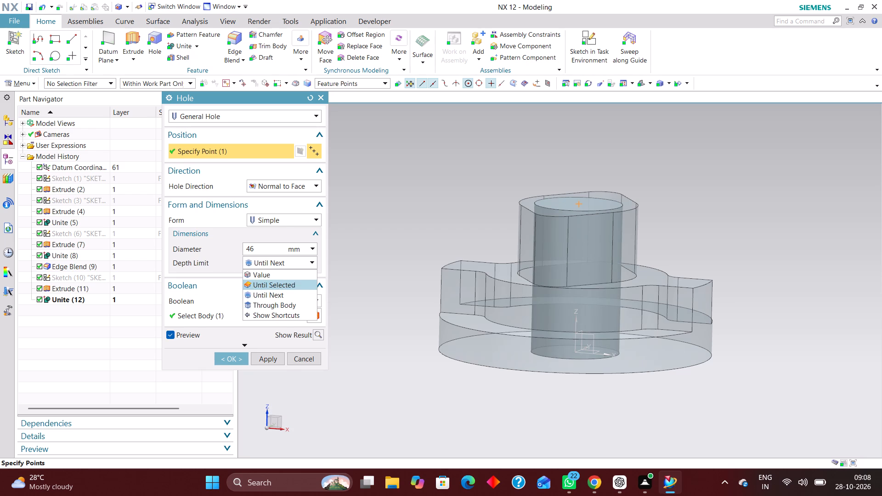
click(294, 282)
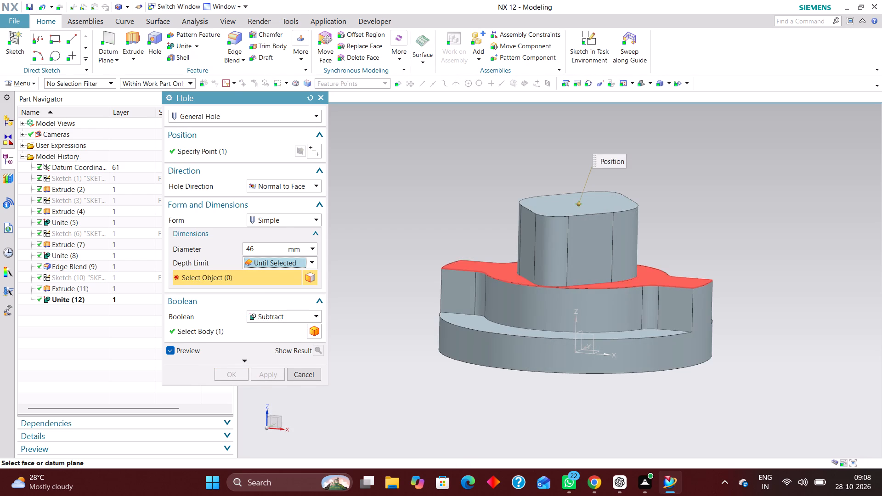
click(525, 281)
middle_drag(454, 228, 485, 219)
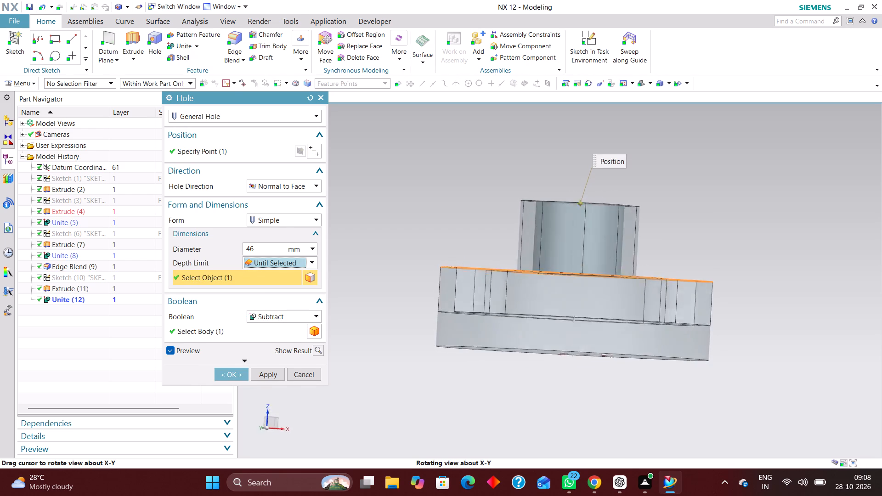
middle_drag(485, 219, 469, 226)
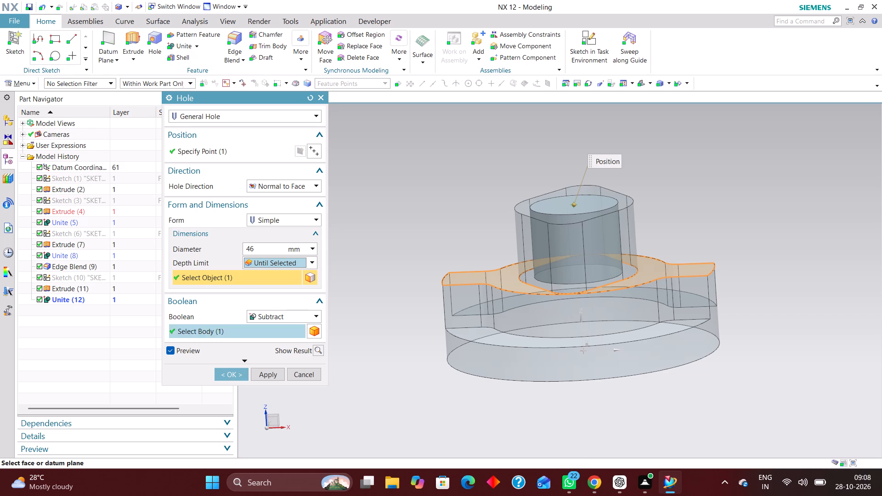
click(230, 372)
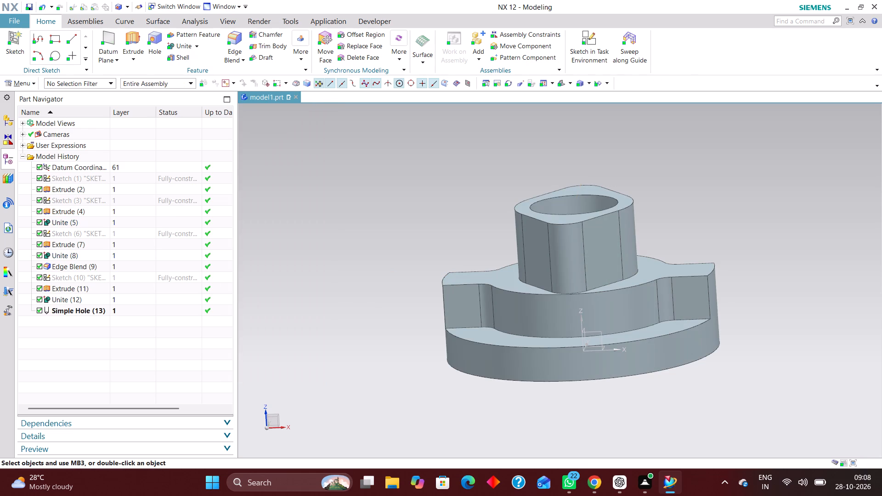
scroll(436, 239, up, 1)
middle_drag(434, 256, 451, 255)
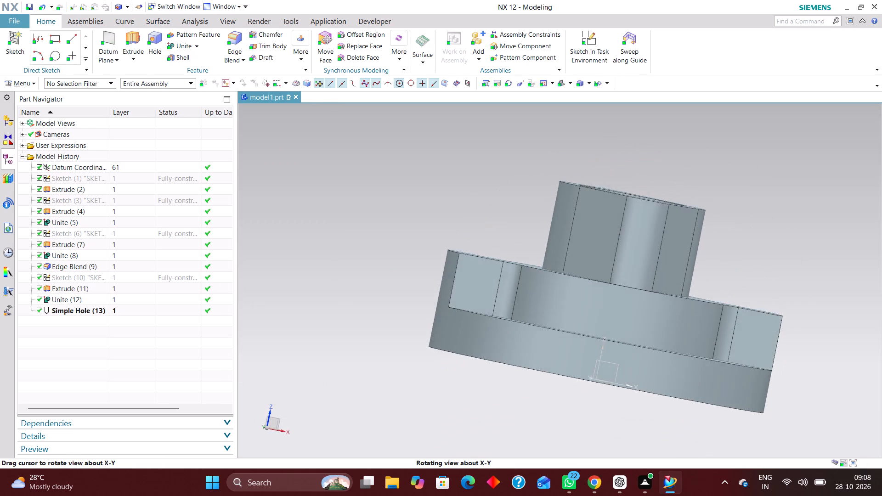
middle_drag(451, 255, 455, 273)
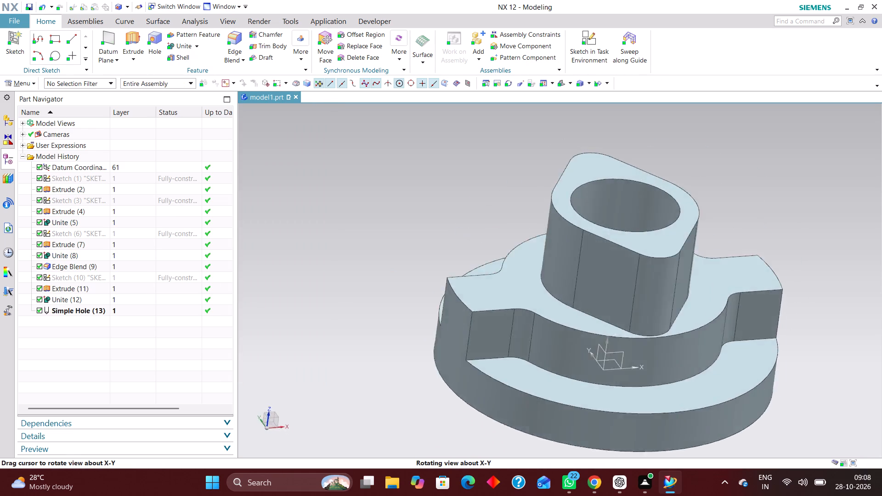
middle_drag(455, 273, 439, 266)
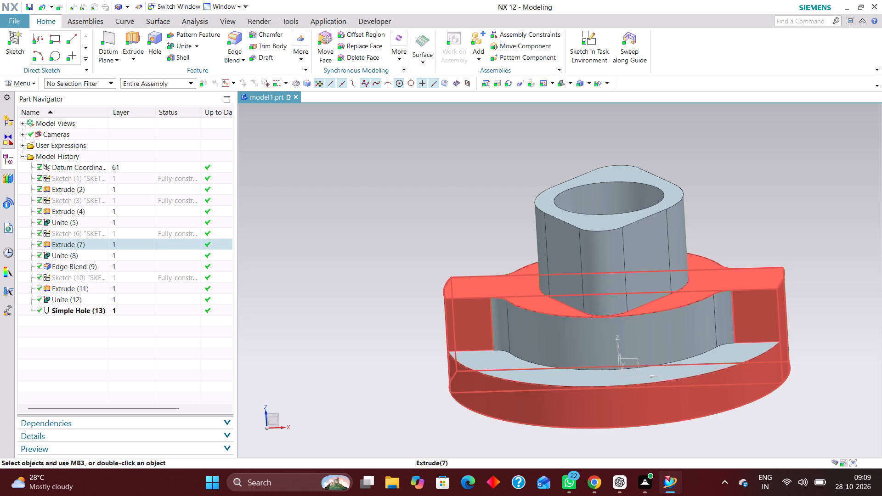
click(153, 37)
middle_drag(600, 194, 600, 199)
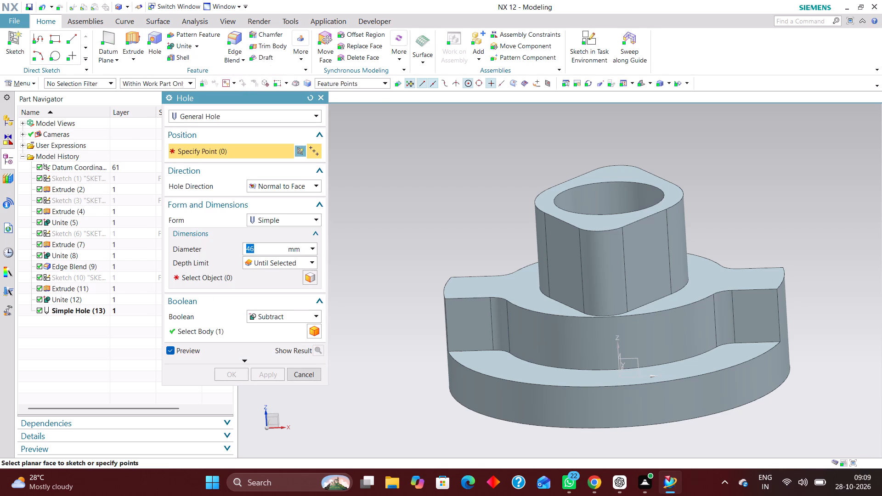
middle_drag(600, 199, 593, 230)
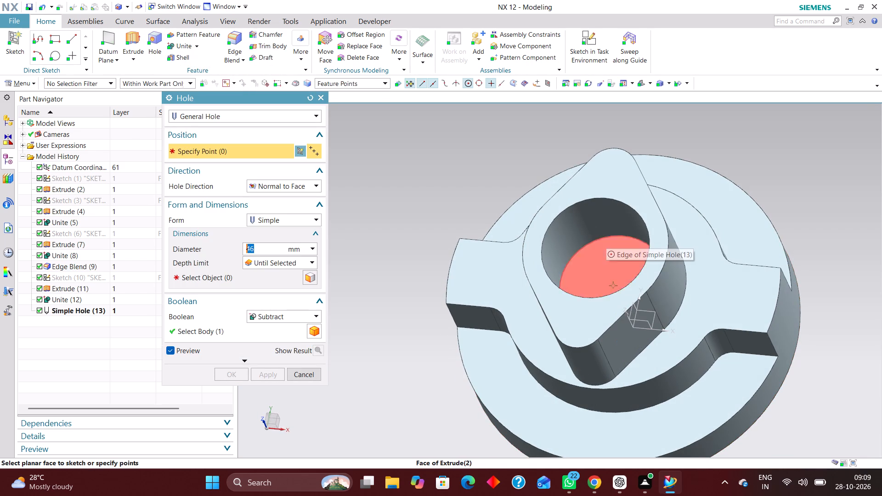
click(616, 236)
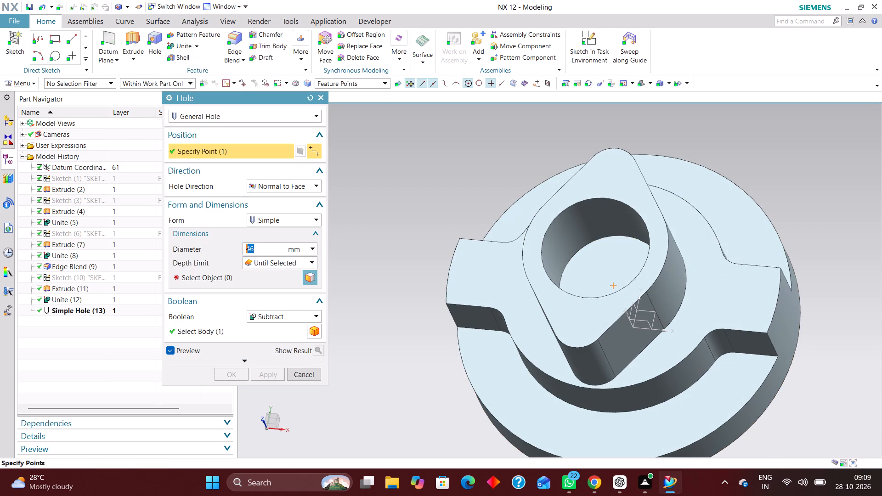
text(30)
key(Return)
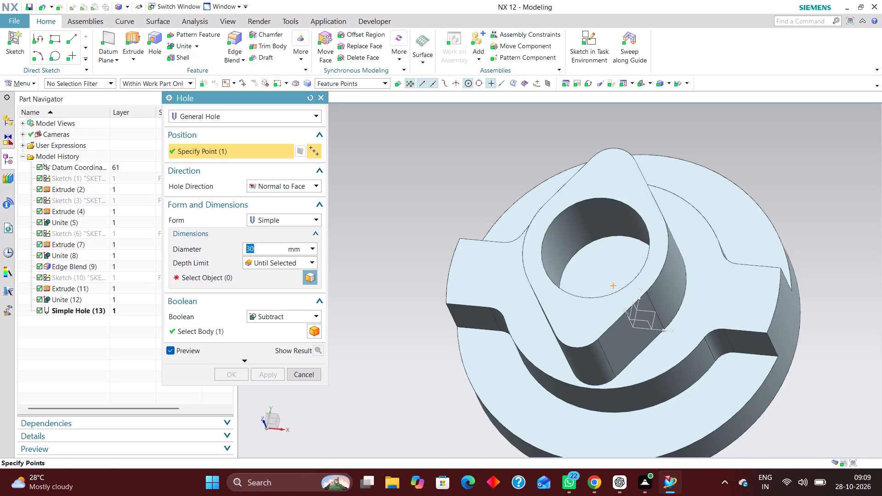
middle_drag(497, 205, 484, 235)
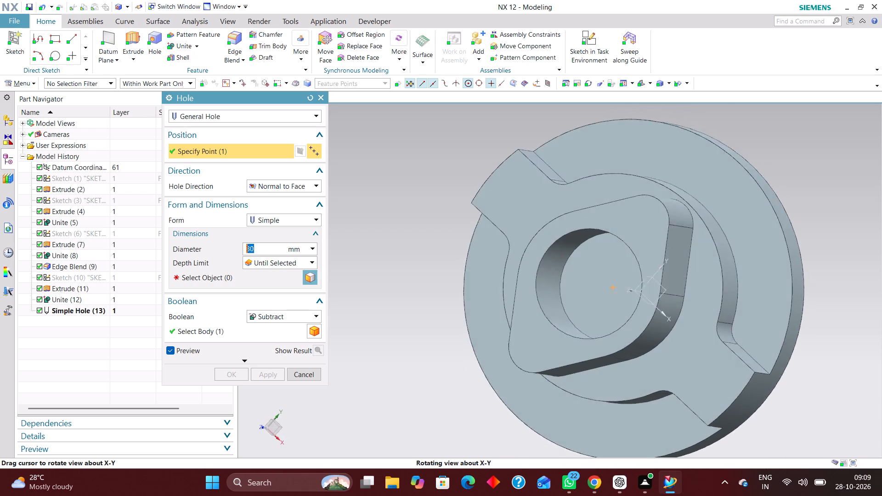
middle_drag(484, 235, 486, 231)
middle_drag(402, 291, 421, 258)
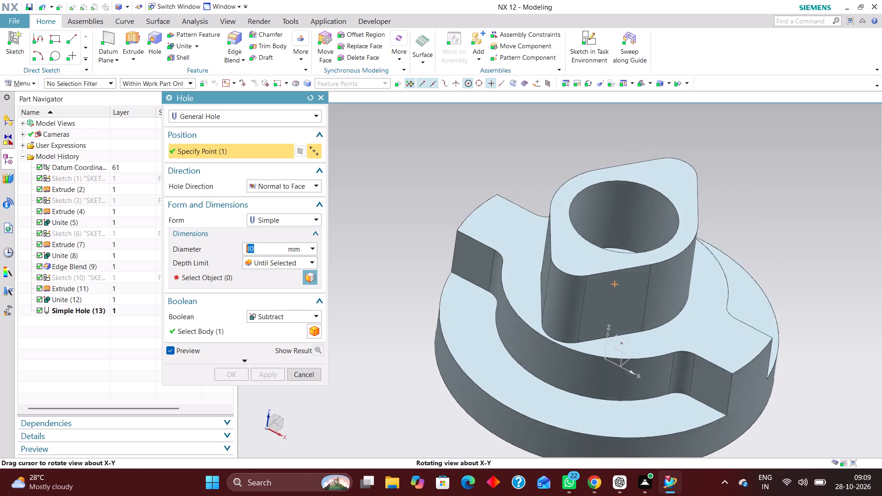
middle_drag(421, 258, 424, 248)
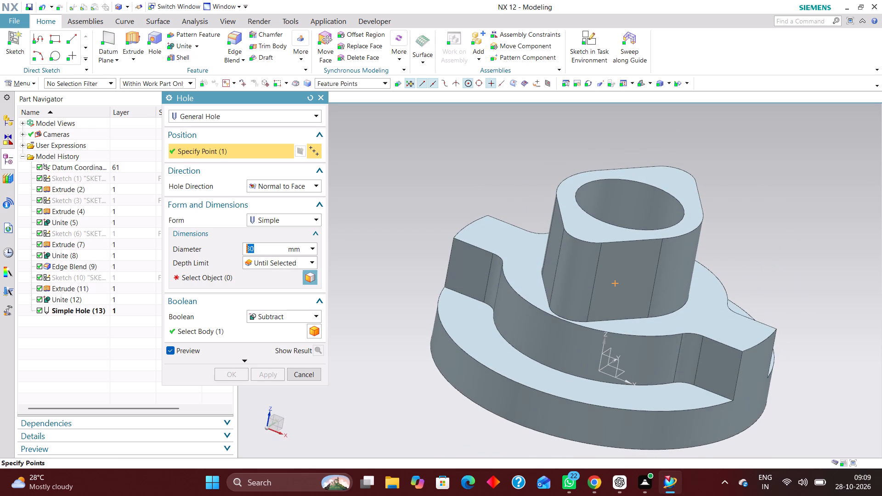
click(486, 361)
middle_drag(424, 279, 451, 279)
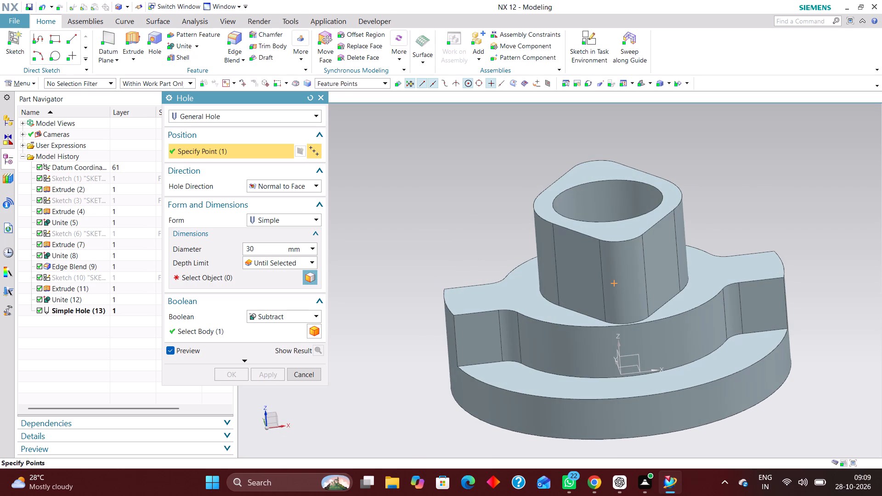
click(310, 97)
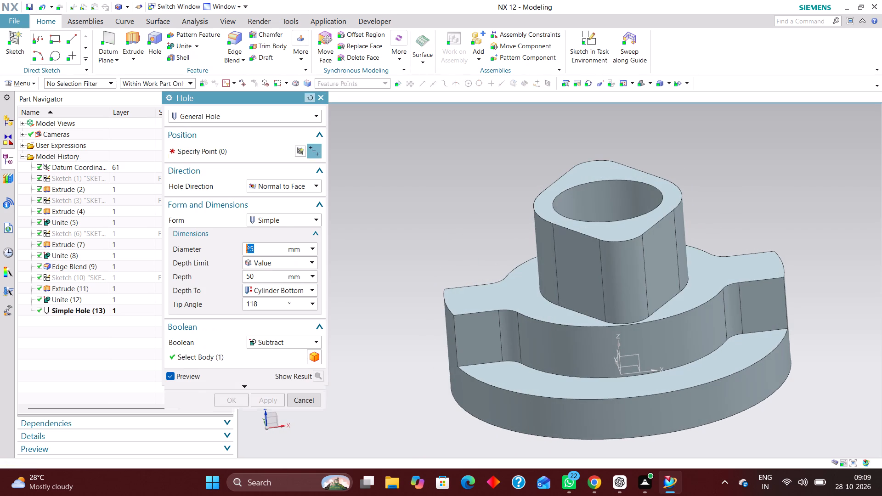
Place a simple general hole at the centre of the circular floor edge of the 46 mm bore.
scroll(600, 210, up, 1)
middle_drag(601, 210, 602, 233)
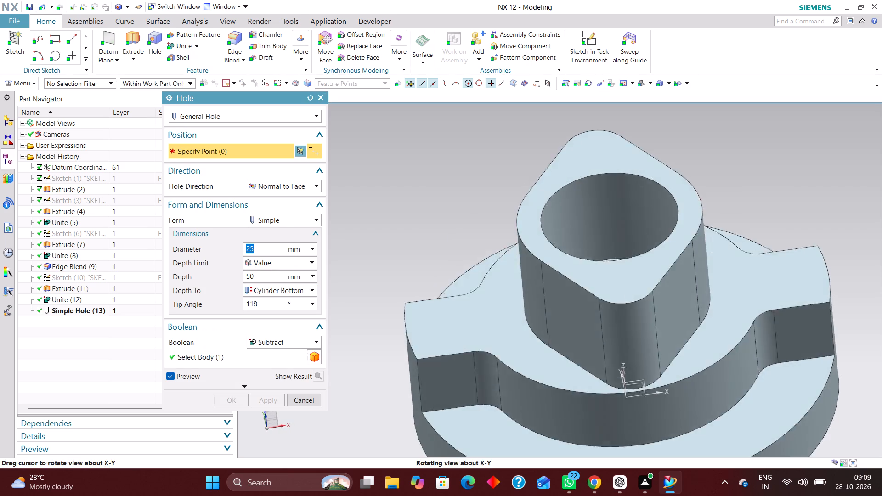
middle_drag(602, 233, 599, 246)
click(604, 244)
middle_drag(576, 274, 585, 248)
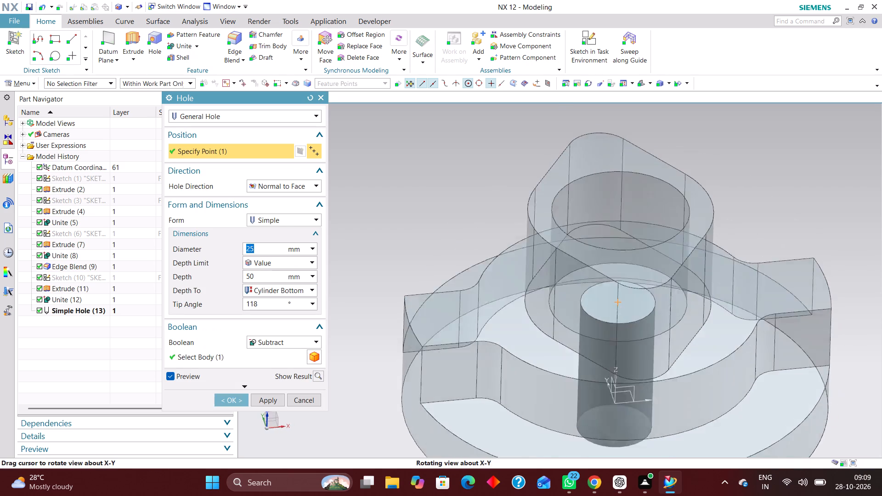
middle_drag(585, 248, 588, 242)
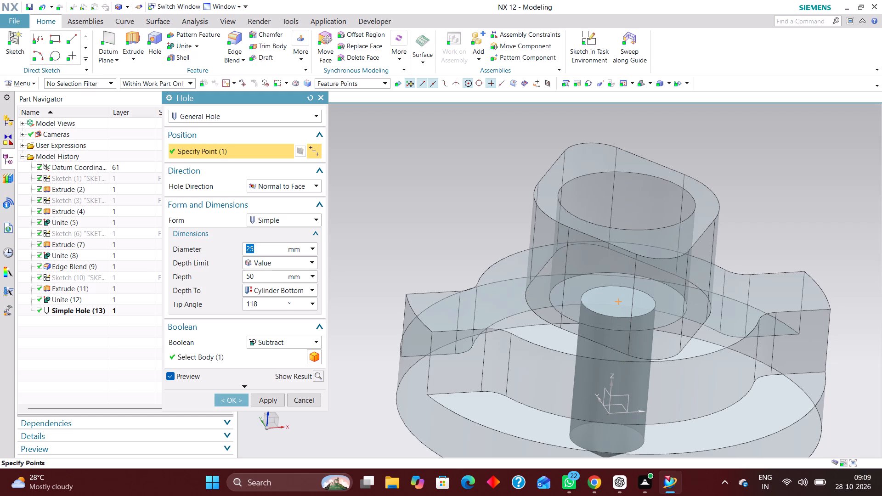
Set the hole's depth to 23 mm and tip angle to 0°, and create it as a subtracted 25 mm diameter hole.
drag(265, 273, 220, 274)
text(23)
key(Return)
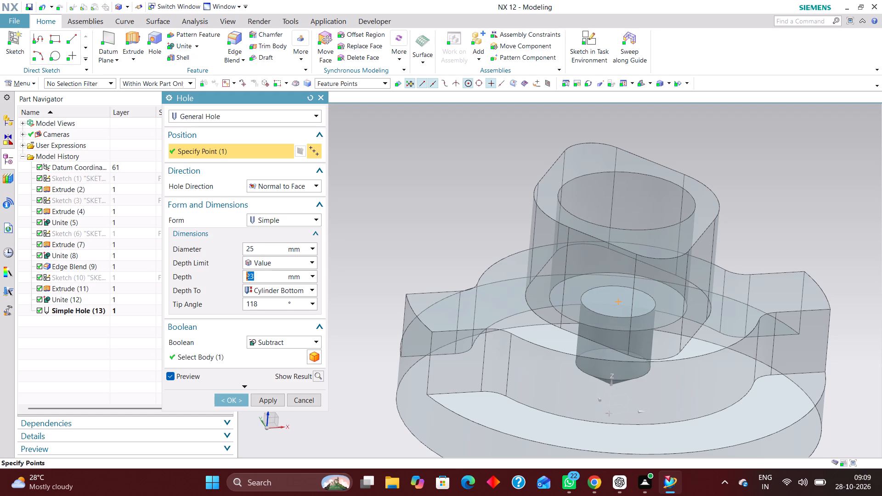
drag(263, 300, 236, 305)
key(0)
key(Return)
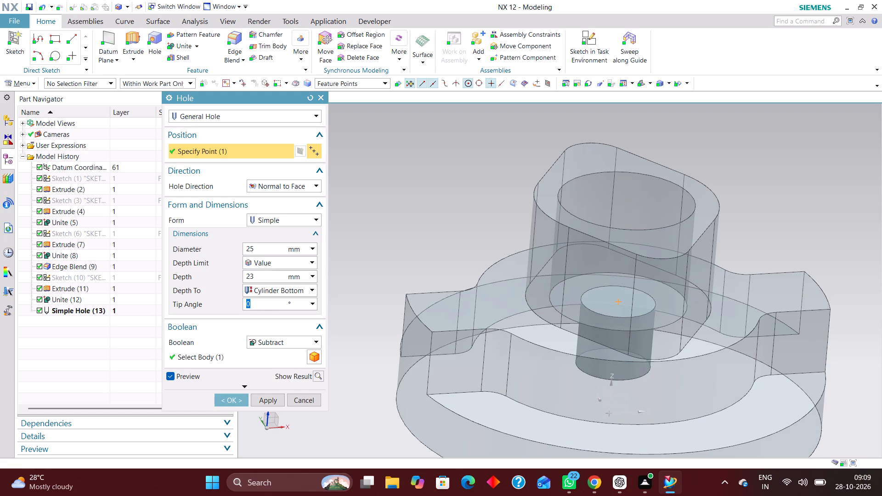
scroll(547, 280, down, 4)
middle_drag(519, 370, 571, 365)
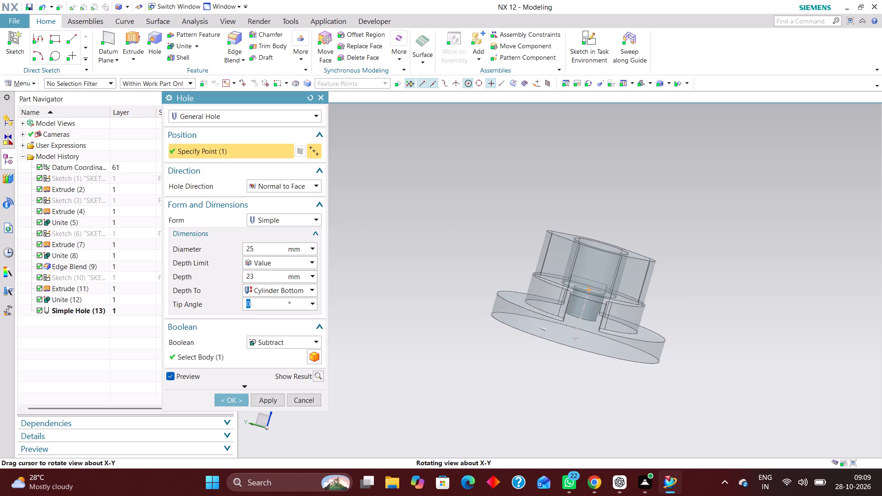
middle_drag(571, 365, 523, 409)
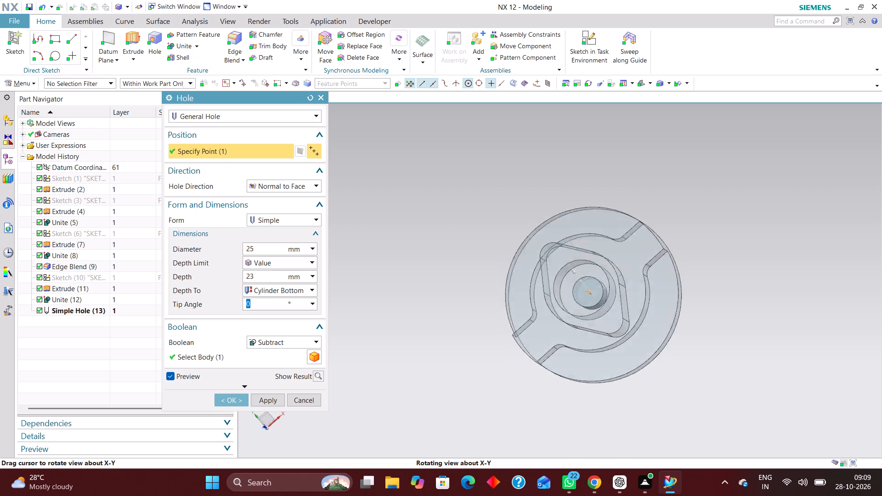
middle_drag(523, 409, 523, 353)
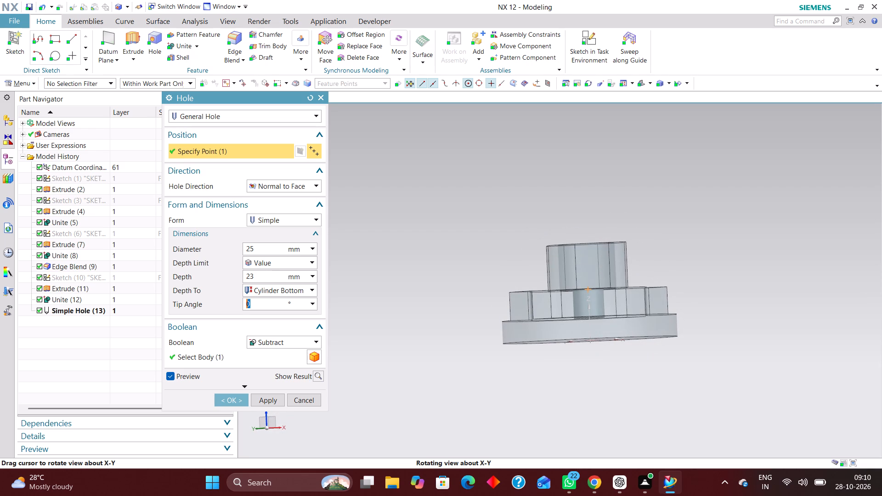
middle_drag(523, 353, 524, 353)
click(232, 396)
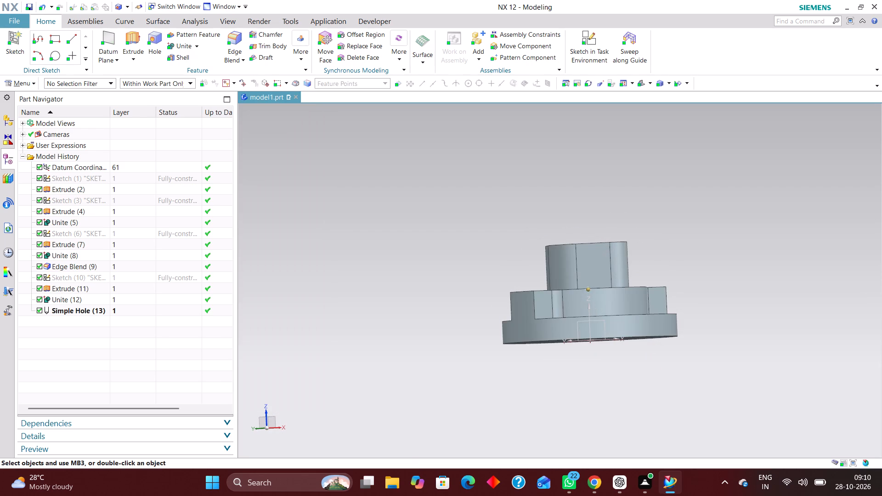
Create two subtracted 10 mm simple holes, 23 mm deep, at the arc centres of the rounded ends on the upper extrusion's top face.
middle_drag(681, 334, 695, 326)
scroll(674, 353, up, 1)
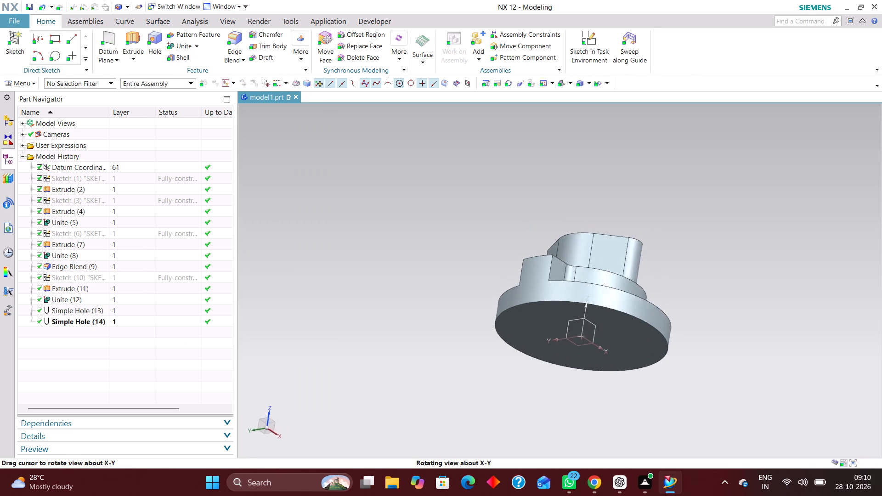
middle_drag(695, 326, 706, 341)
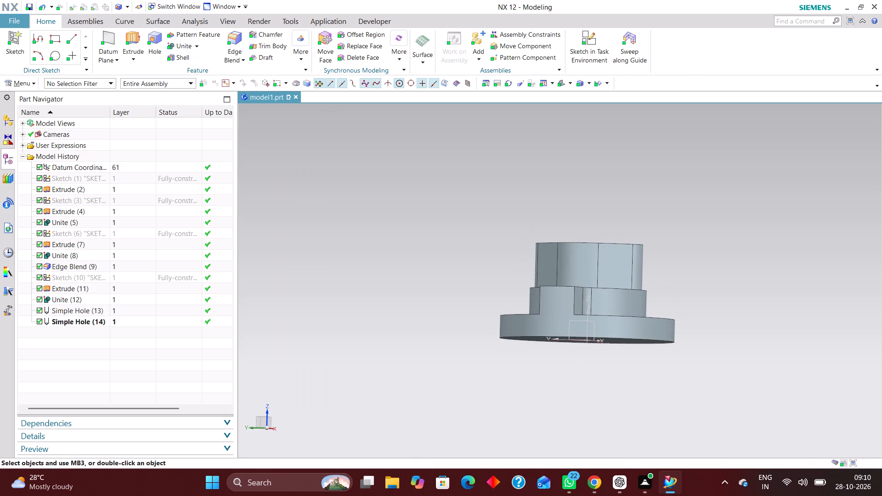
key(End)
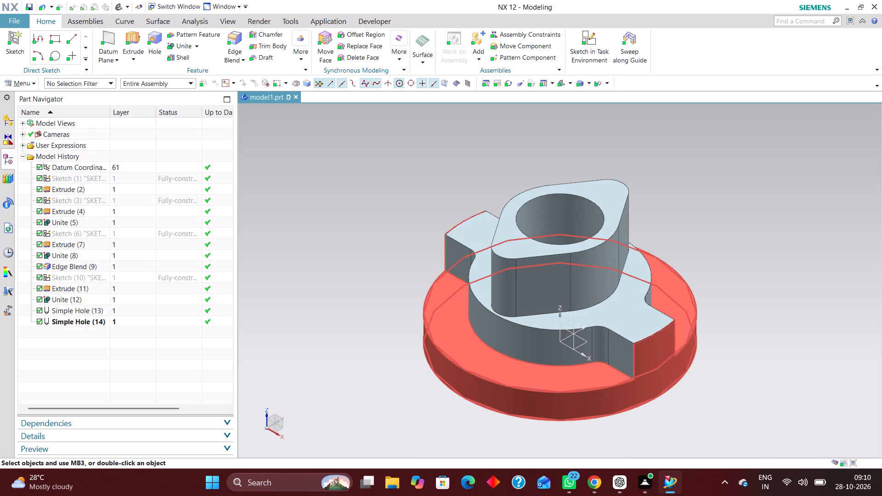
click(147, 30)
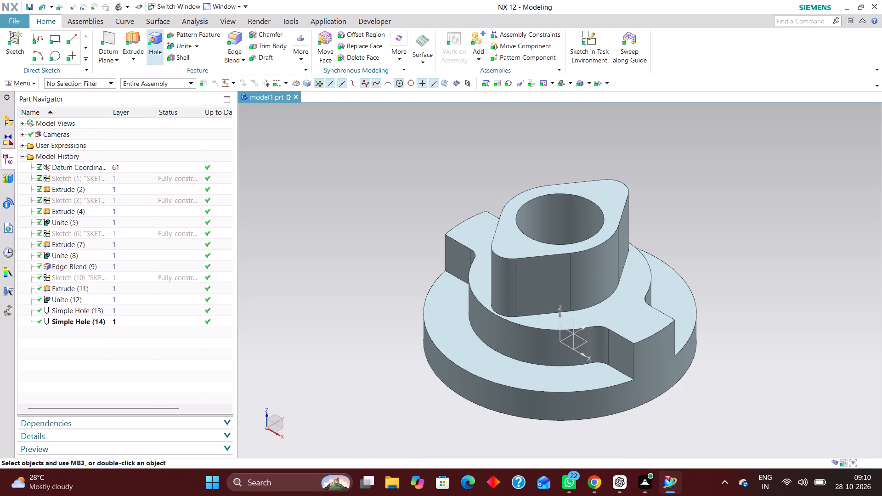
scroll(501, 257, up, 3)
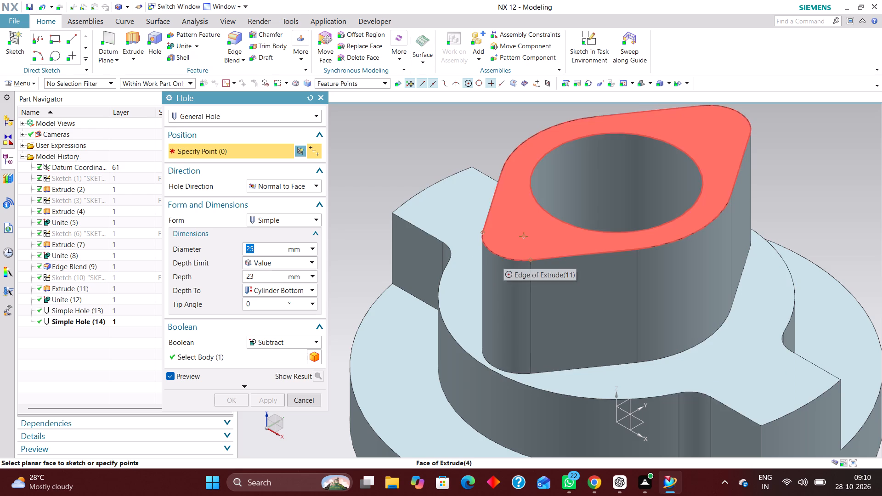
click(500, 257)
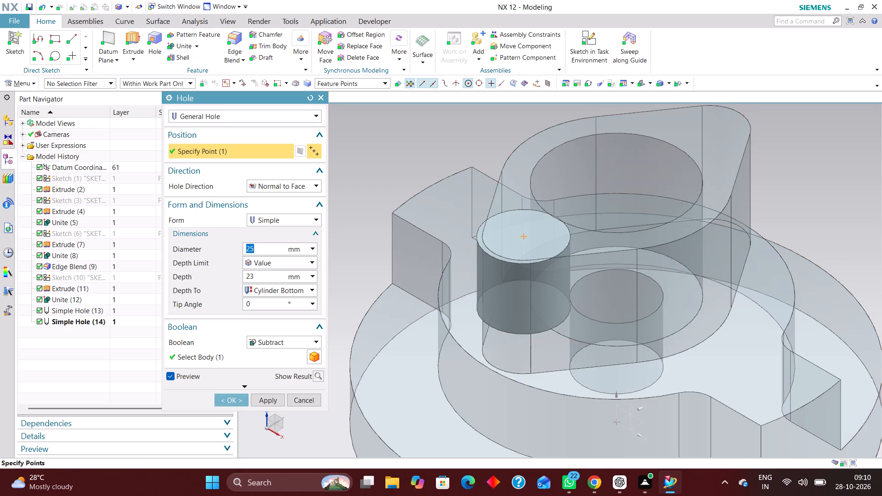
scroll(561, 247, down, 3)
scroll(663, 192, up, 4)
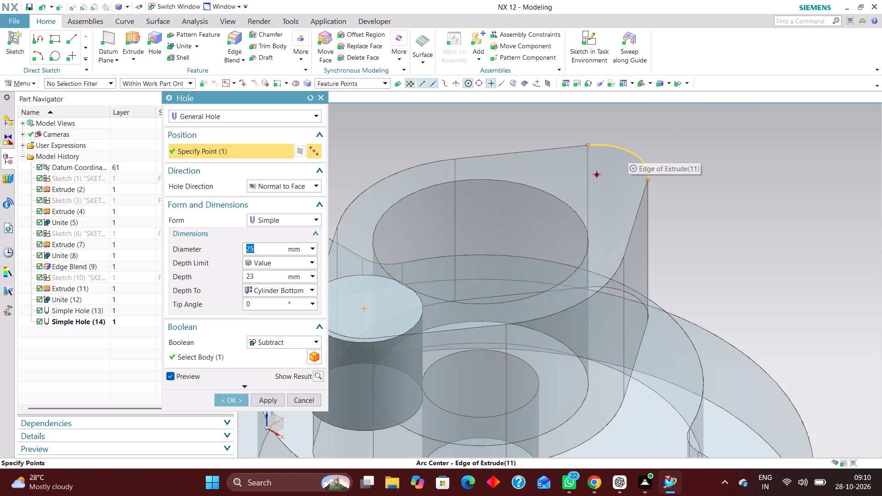
click(628, 150)
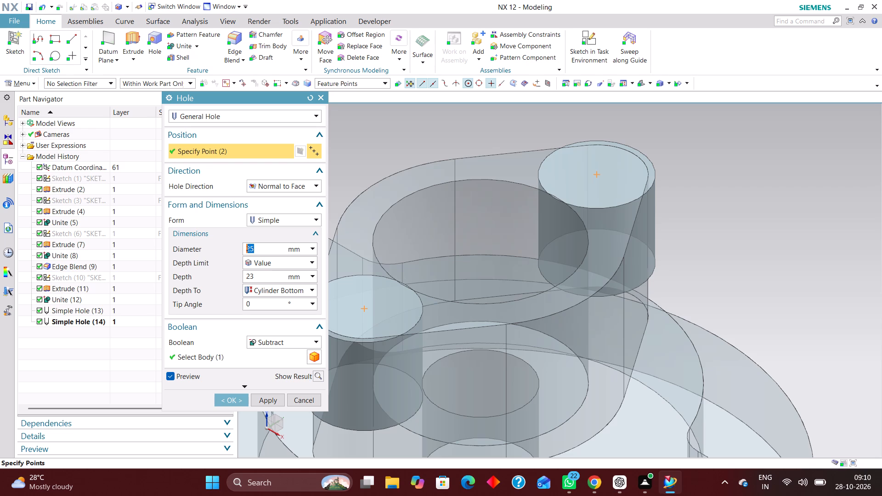
text(10)
key(Return)
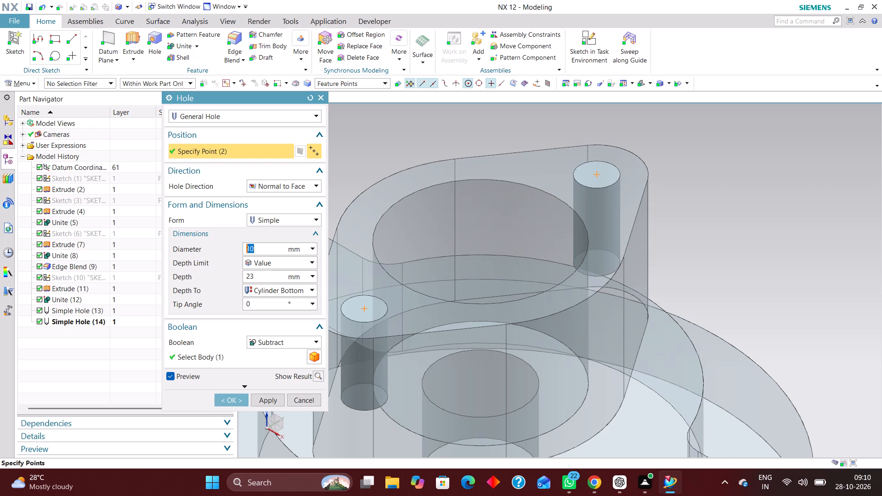
click(230, 397)
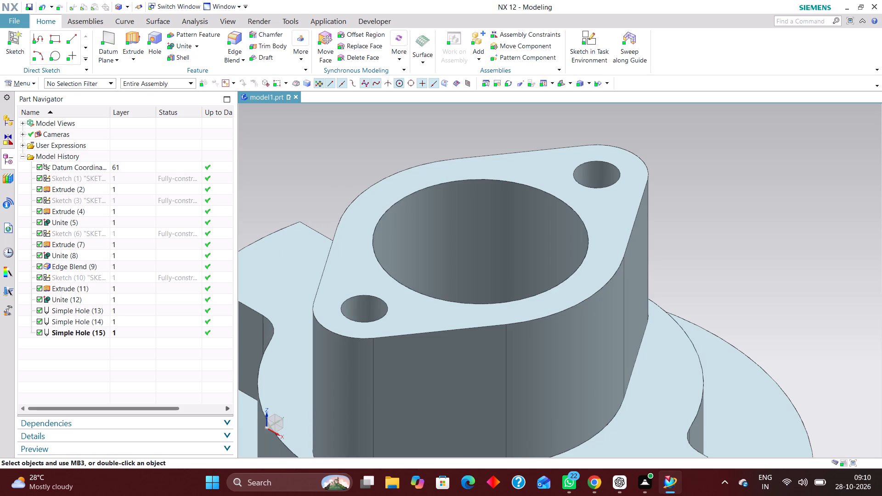
Start another hole and place its sketch point on the top face of the base disc, ending point placement after the single point.
scroll(493, 255, down, 3)
scroll(477, 299, up, 3)
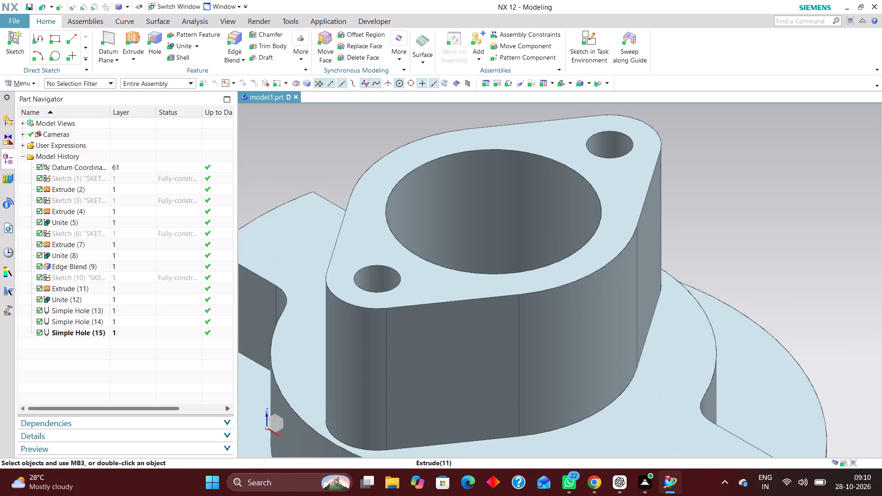
scroll(554, 253, down, 4)
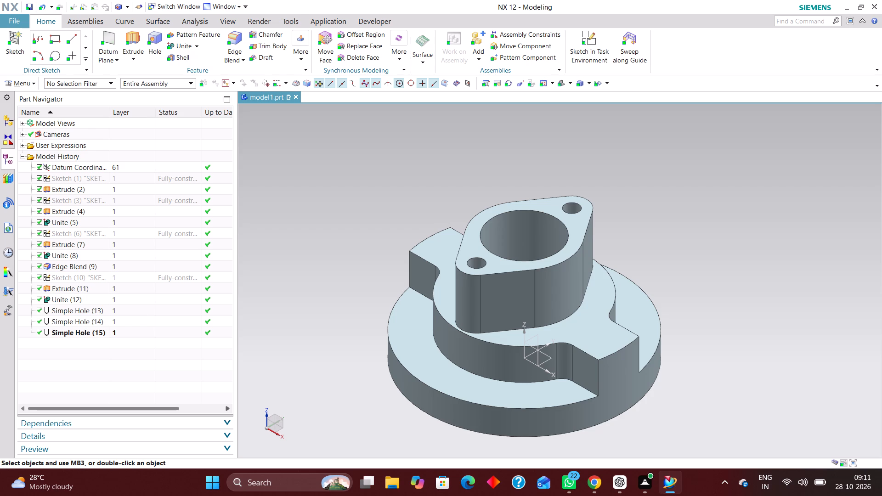
click(156, 41)
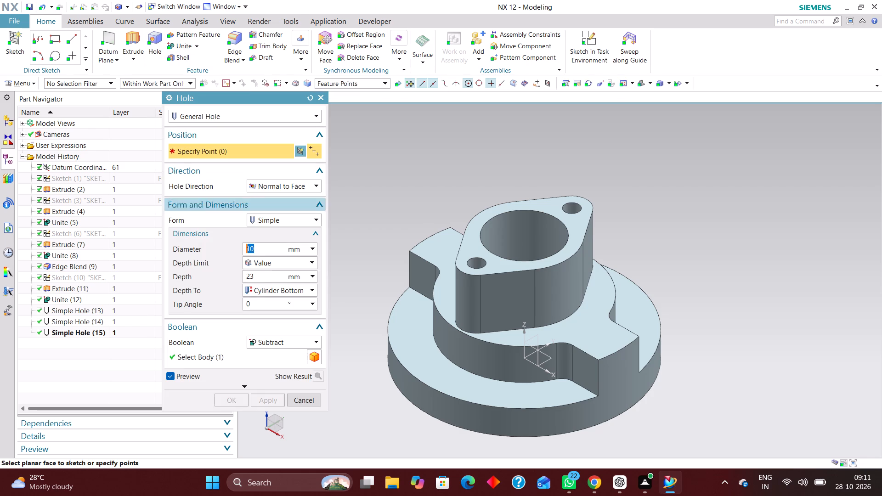
click(426, 349)
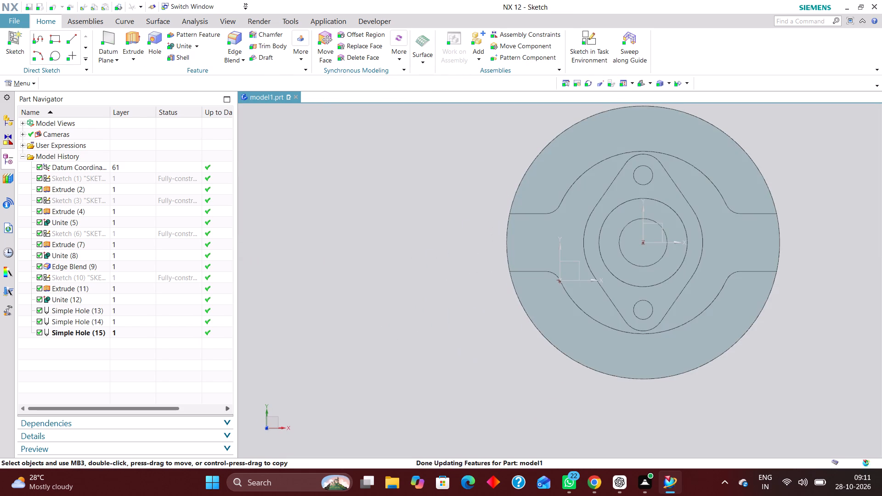
scroll(332, 257, down, 2)
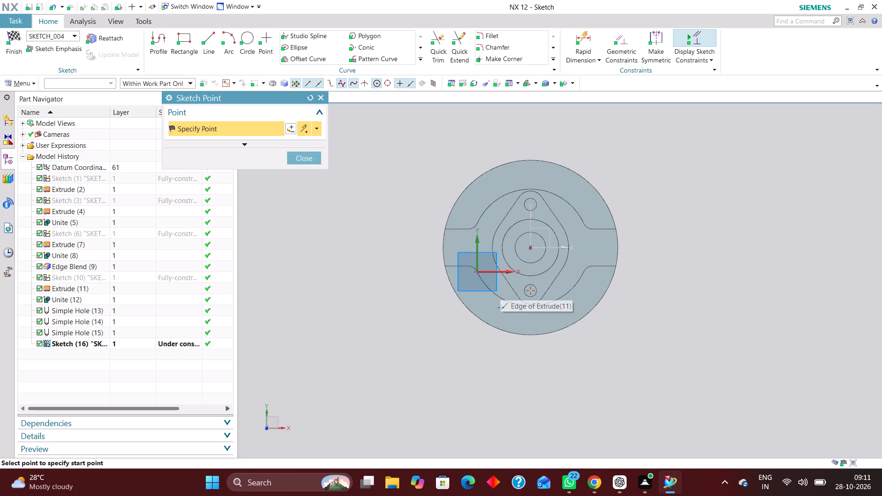
click(314, 158)
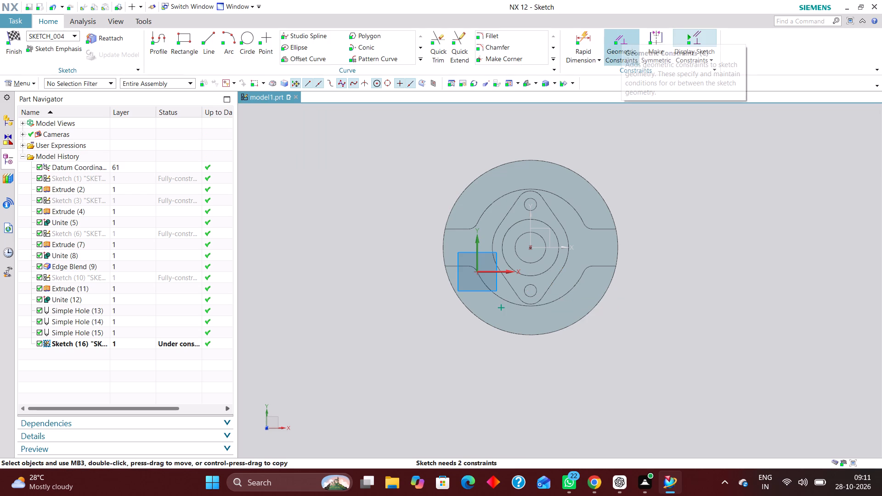
Constrain the hole's sketch point to lie on the Y axis of the datum coordinate system.
click(622, 35)
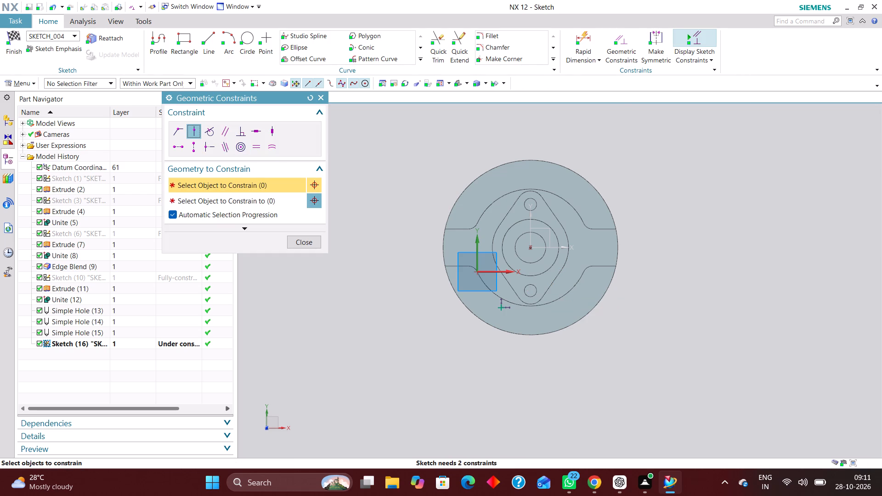
scroll(503, 324, up, 6)
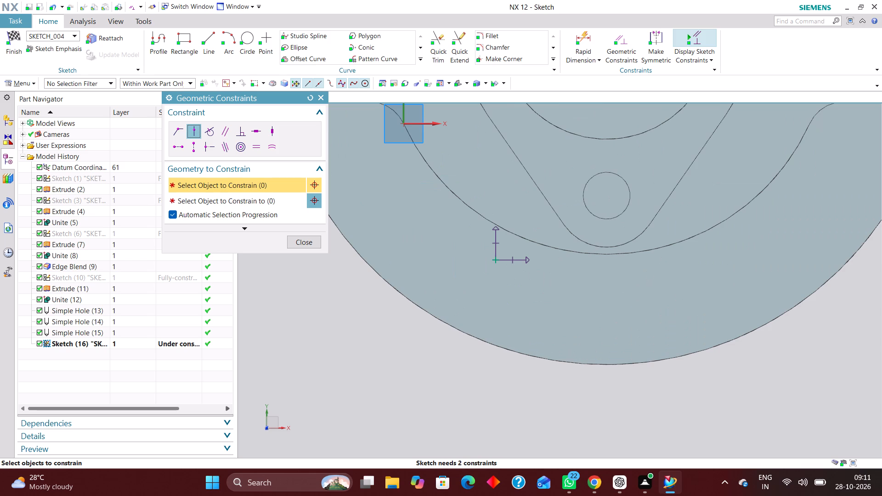
click(497, 259)
scroll(561, 373, down, 4)
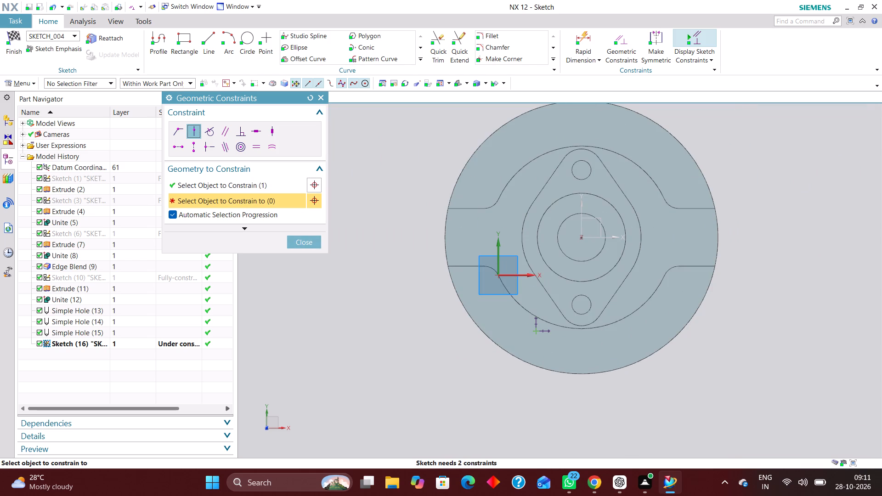
click(582, 205)
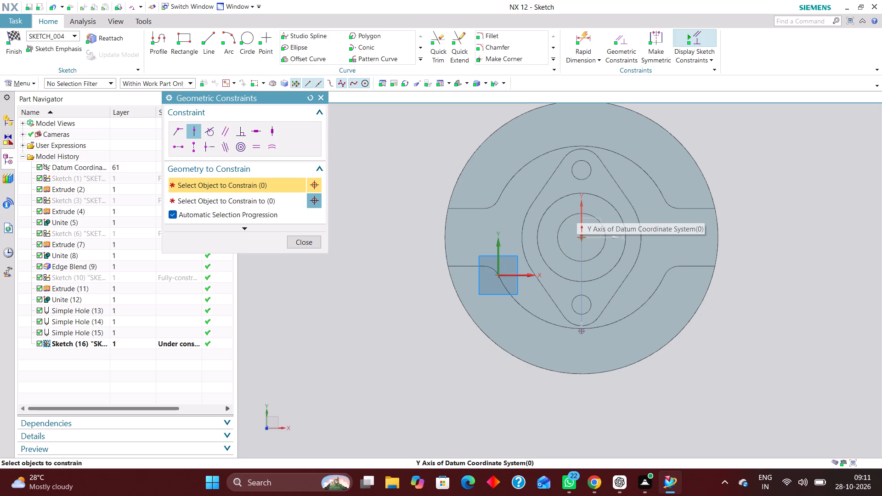
Add an inferred rapid dimension between the datum X axis and the sketch point, and set it to 59 mm.
click(585, 42)
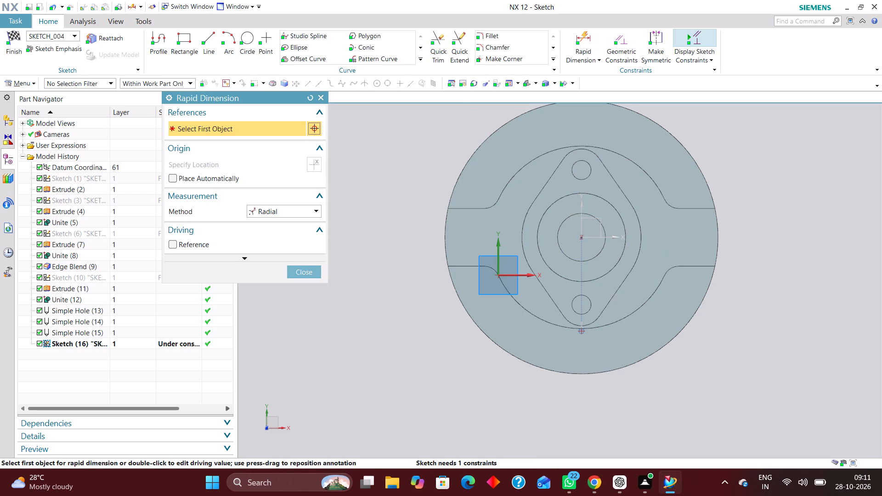
click(288, 209)
click(288, 220)
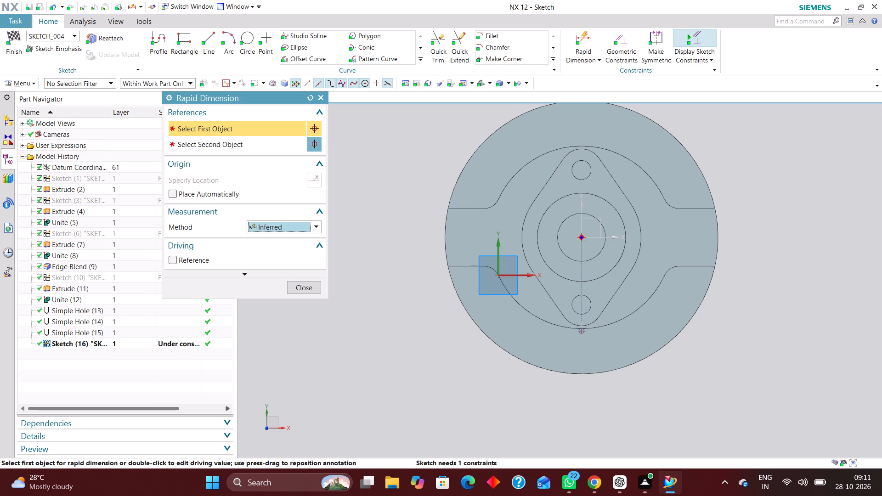
click(615, 237)
click(581, 332)
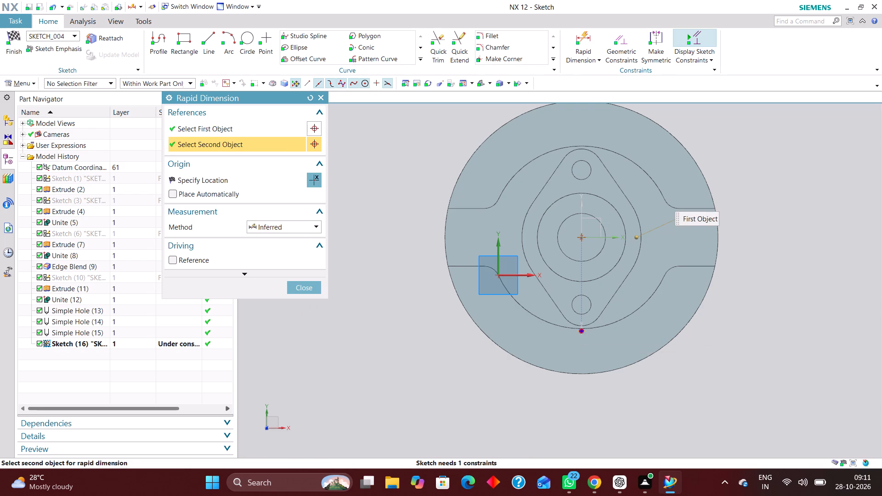
click(749, 289)
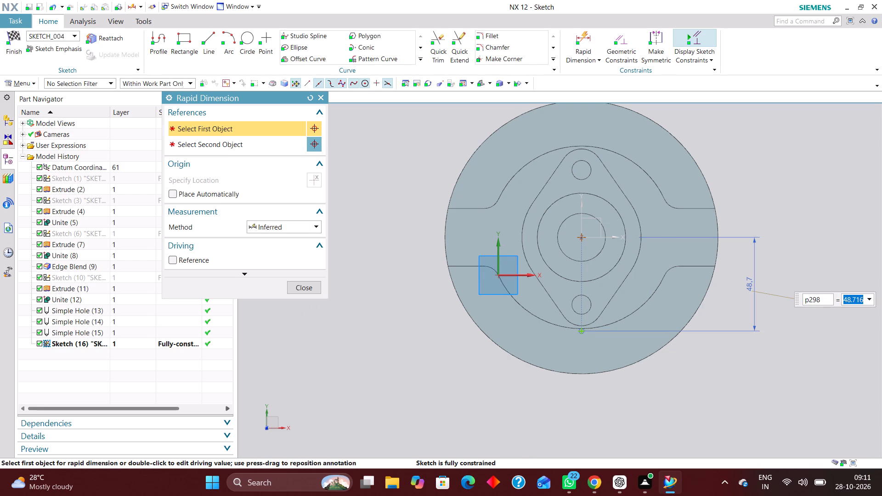
text(59)
key(Return)
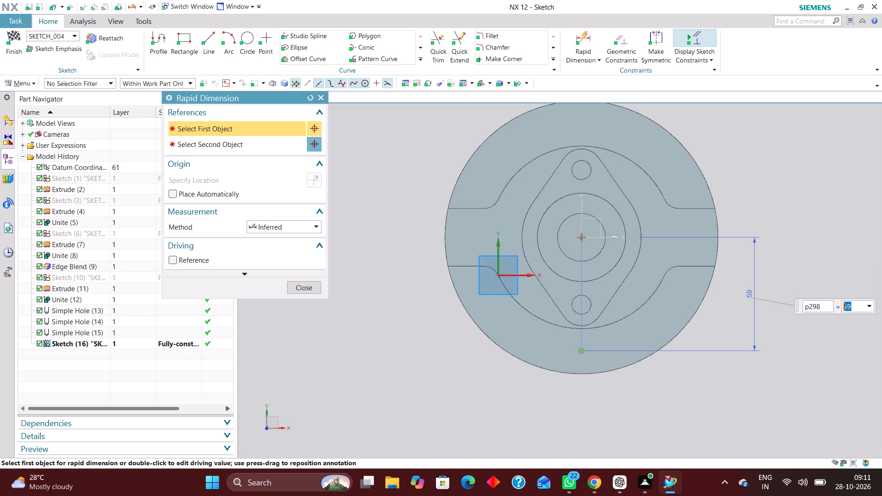
Finish the point sketch and create a subtracted simple hole in the base disc, 18 mm in diameter and 9 mm deep.
click(309, 286)
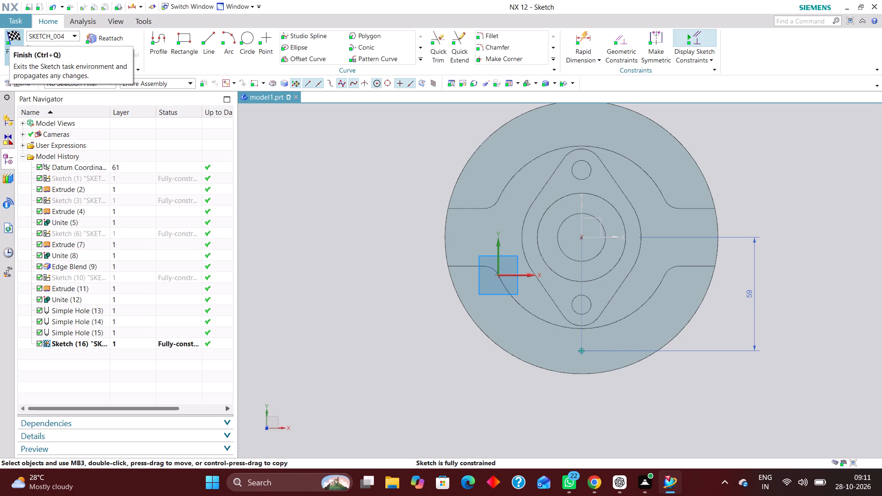
click(9, 35)
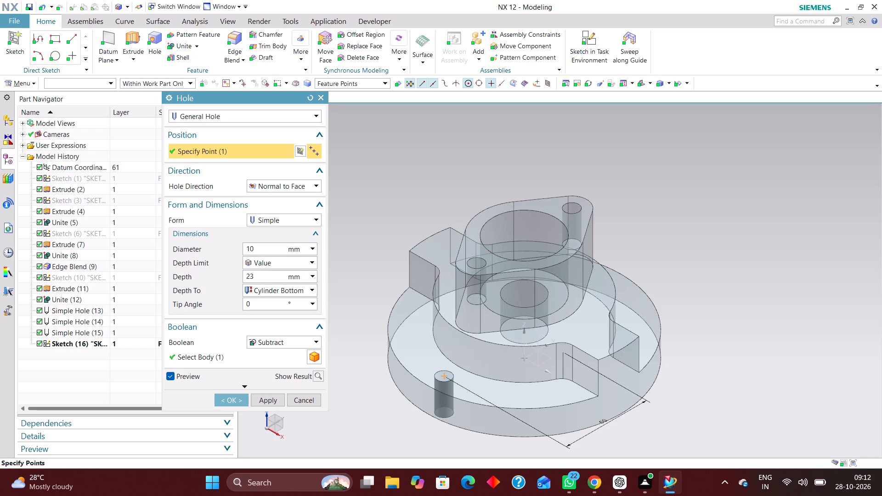
drag(261, 249, 223, 247)
text(18)
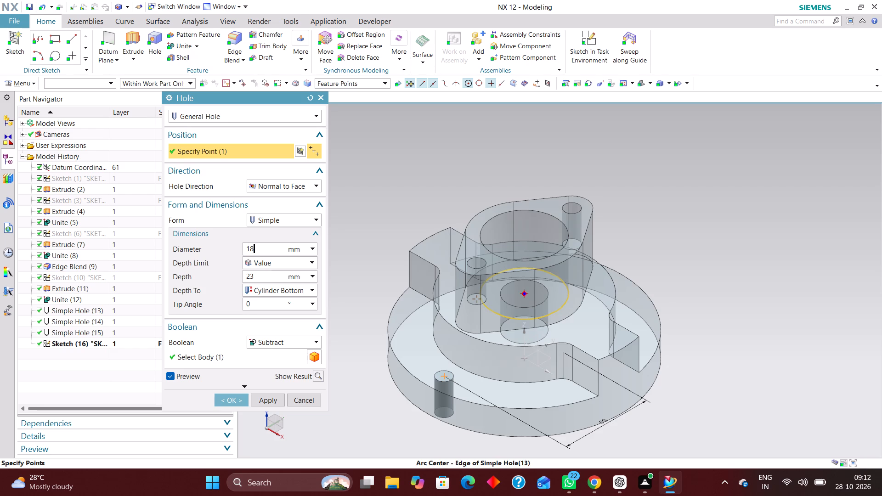
key(Return)
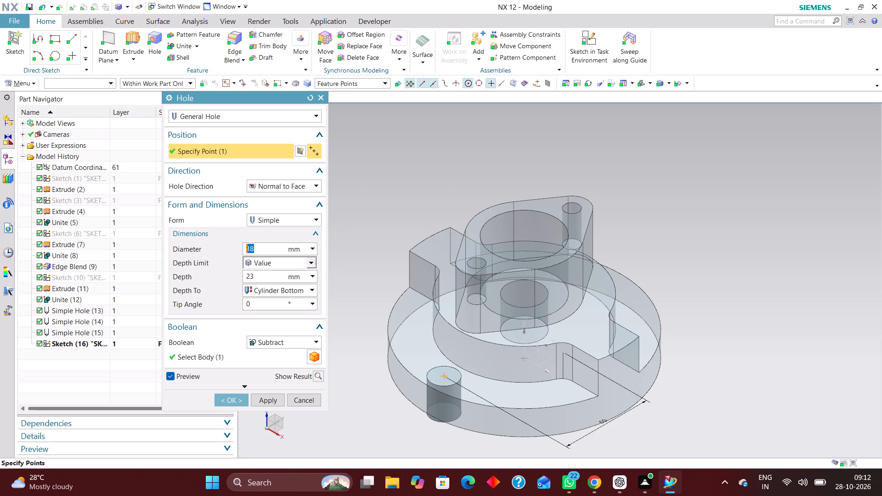
drag(262, 276, 220, 276)
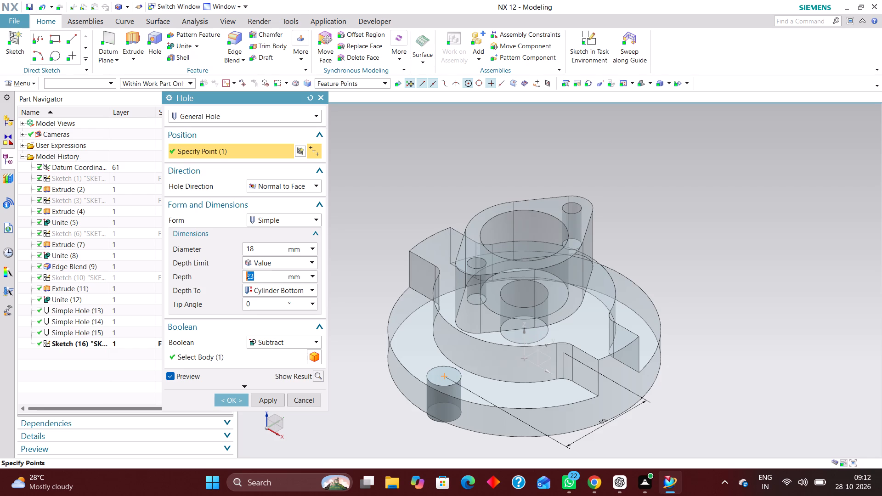
key(9)
key(Return)
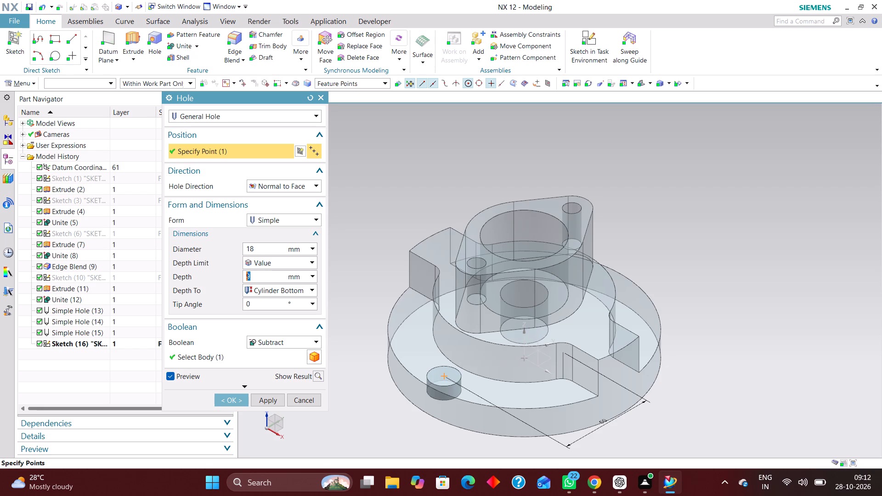
click(226, 399)
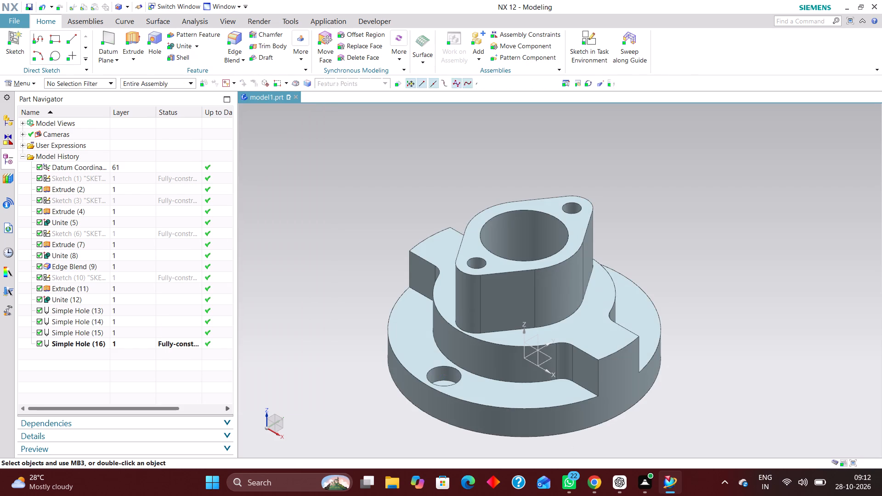
Edit the base disc hole to counterbored form, with an 18 mm counterbore diameter and a 9 mm hole diameter.
scroll(373, 327, down, 3)
scroll(358, 355, up, 3)
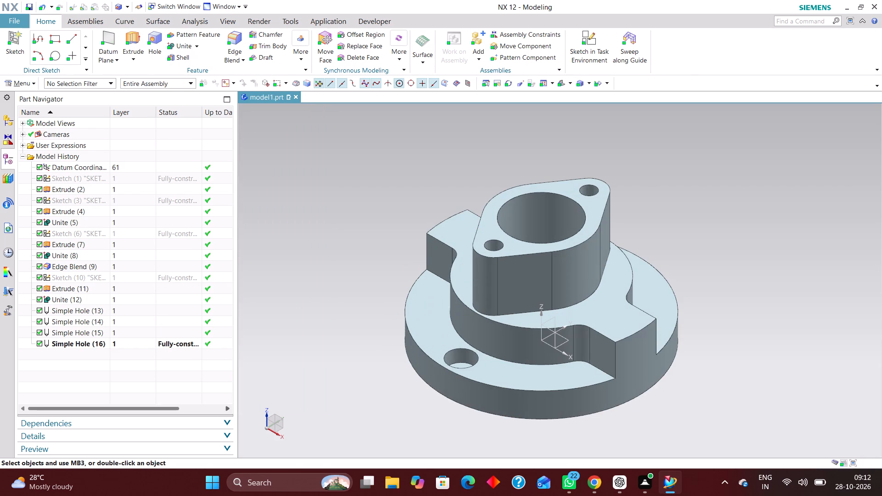
click(143, 348)
right_click(145, 346)
click(201, 140)
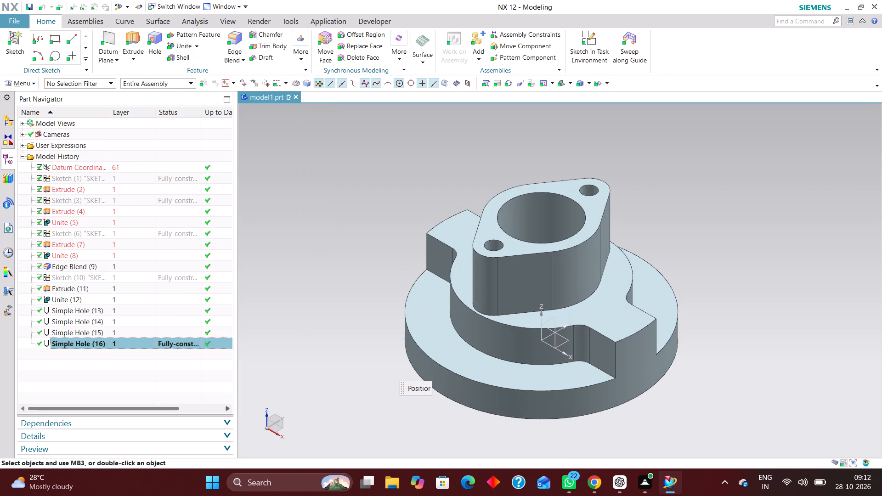
click(299, 223)
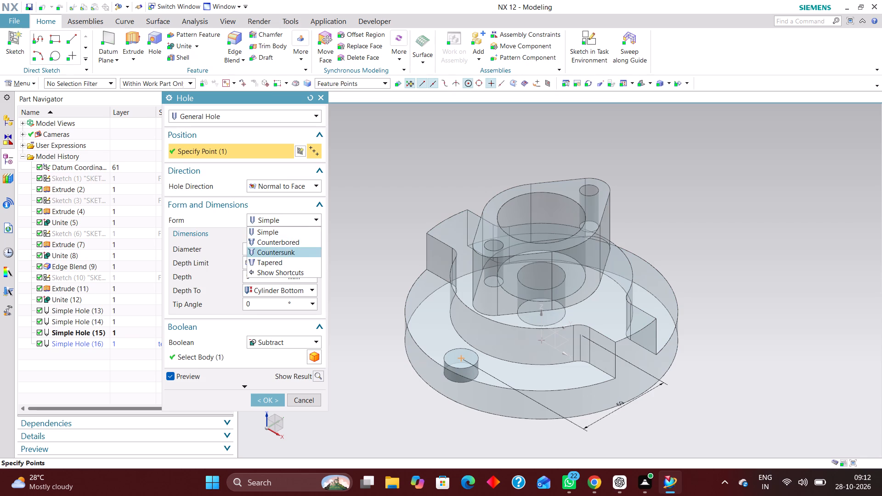
click(282, 242)
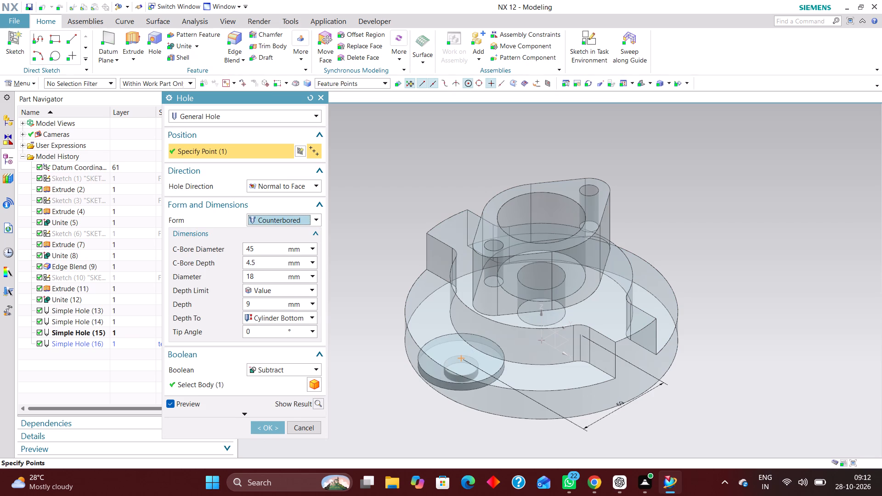
drag(259, 248, 170, 249)
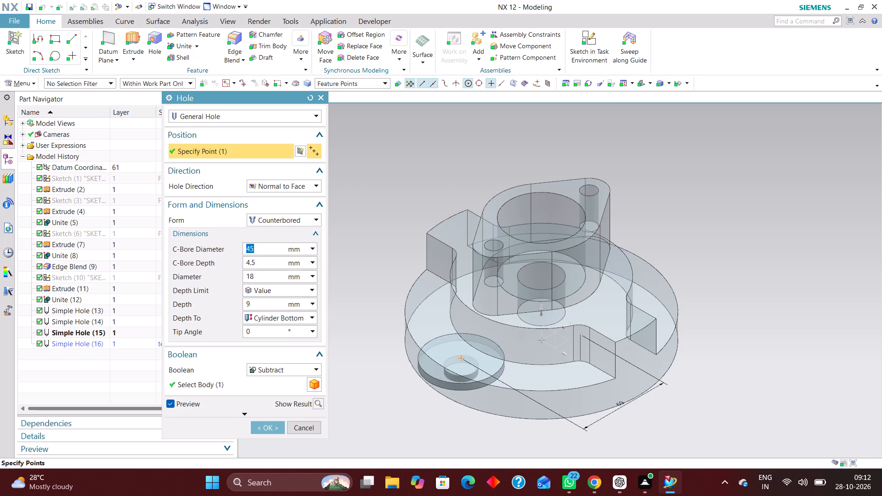
key(9)
key(Return)
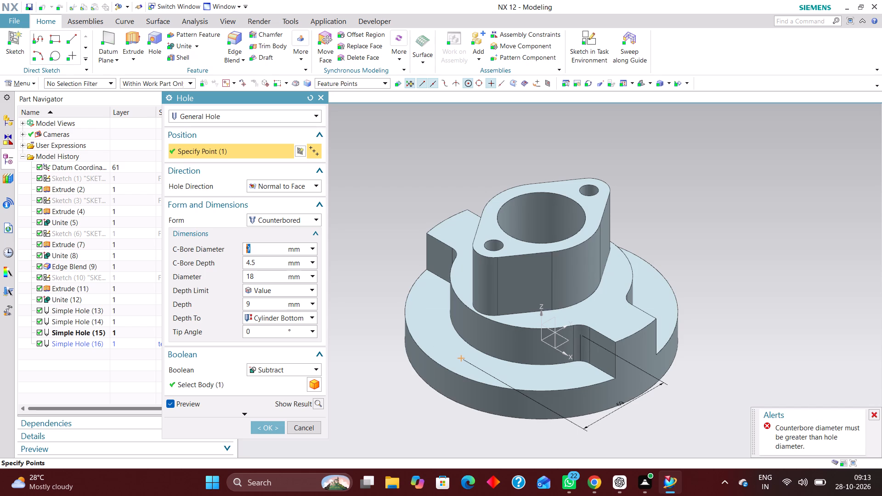
text(18)
key(Return)
drag(270, 276, 220, 277)
key(9)
key(Return)
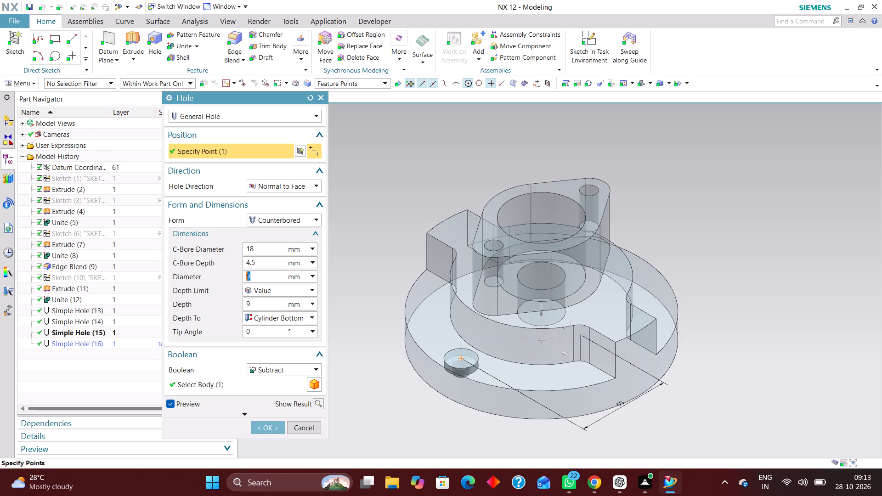
Set the counterbore depth to 9 mm and the overall hole depth to 11 mm.
middle_drag(367, 285, 412, 248)
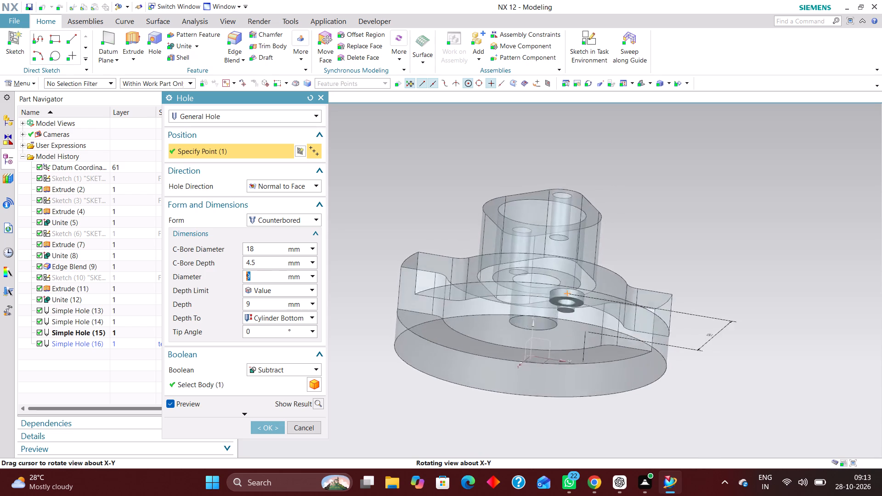
middle_drag(412, 248, 411, 265)
drag(263, 261, 225, 269)
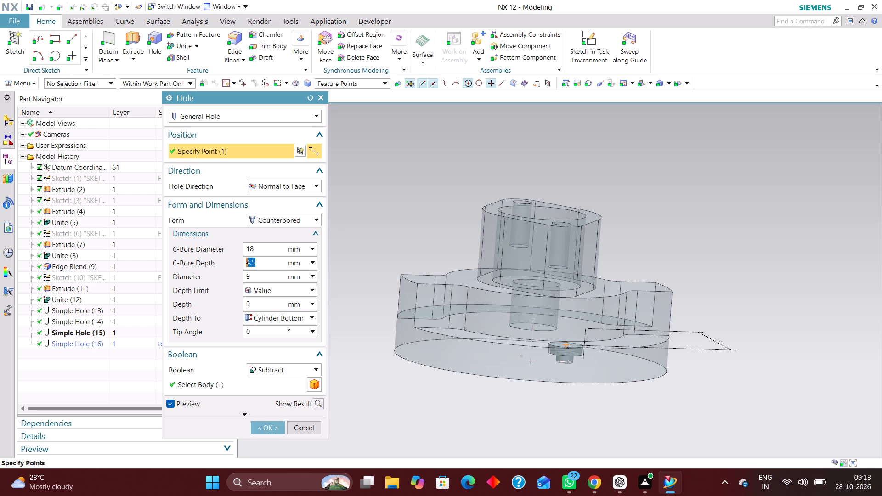
key(9)
key(Return)
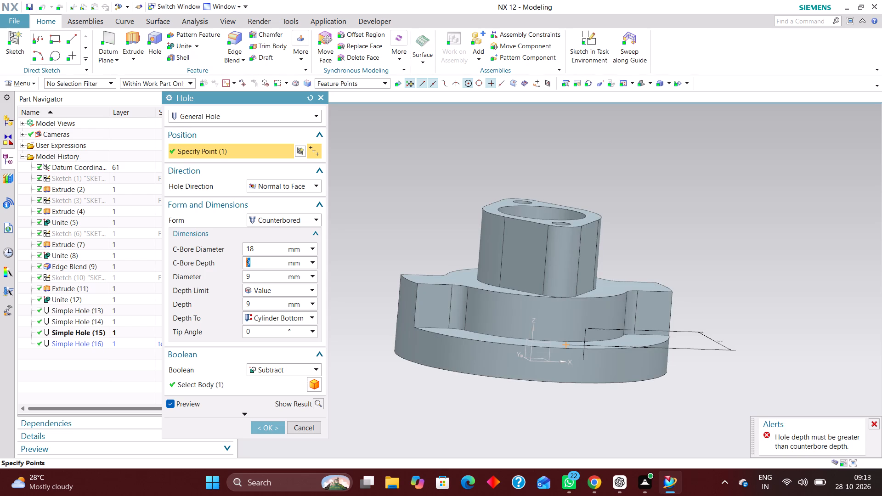
drag(255, 298, 233, 299)
drag(255, 304, 240, 306)
text(11)
key(Return)
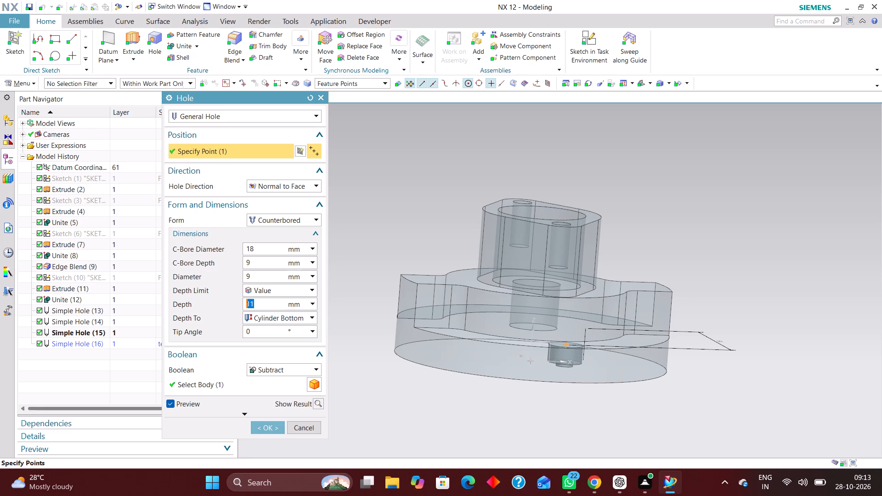
Change the counterbored hole's depth limit to Through Body and apply the hole edit.
click(282, 293)
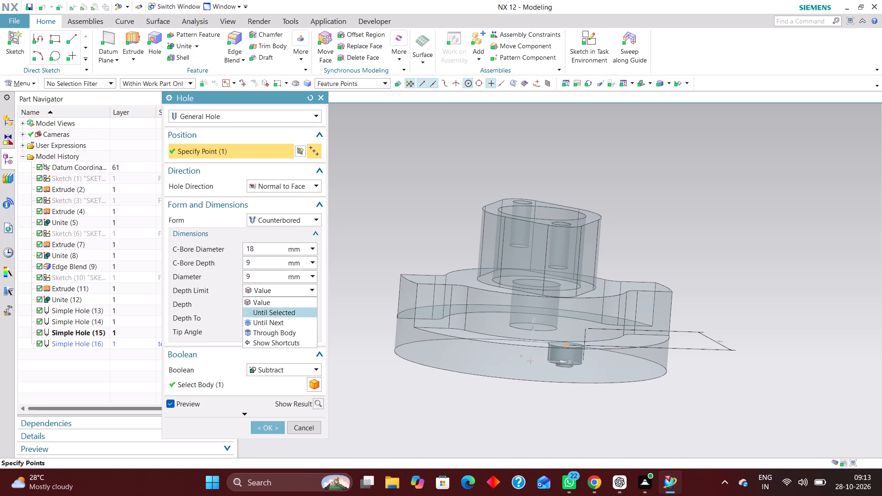
click(279, 332)
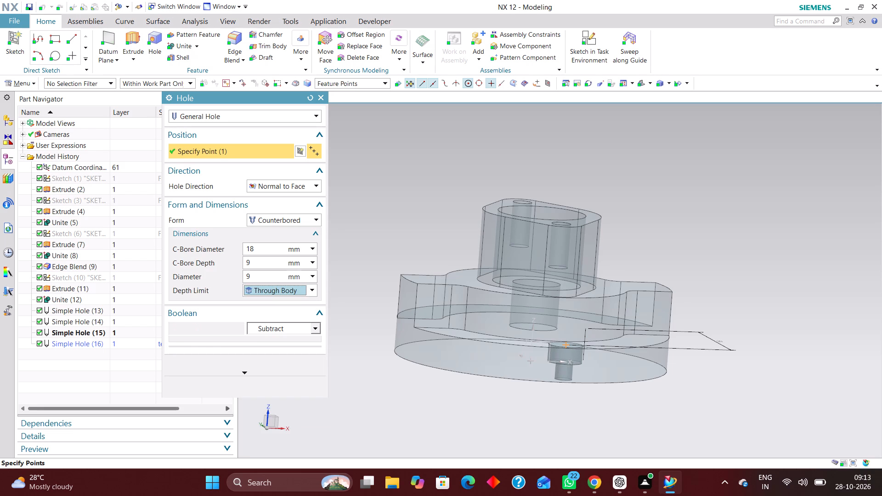
right_drag(782, 263, 665, 263)
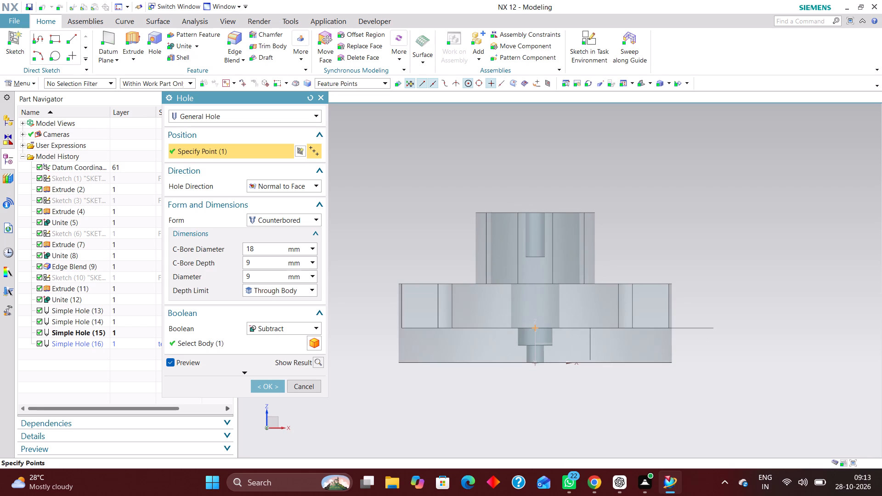
click(265, 384)
Start a circular Pattern Feature of the base flange's counterbored hole, using the datum coordinate system's vertical Z axis as rotation axis.
middle_drag(741, 284, 722, 345)
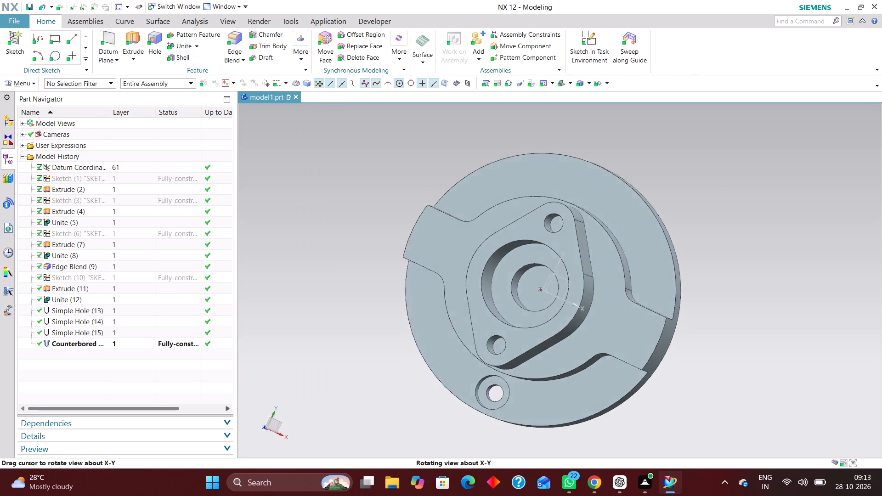
middle_drag(722, 345, 730, 299)
scroll(730, 299, up, 1)
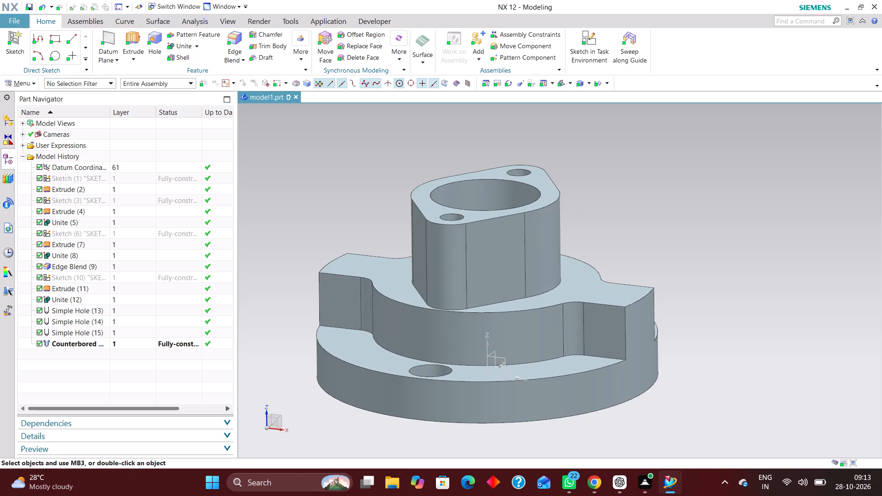
click(211, 34)
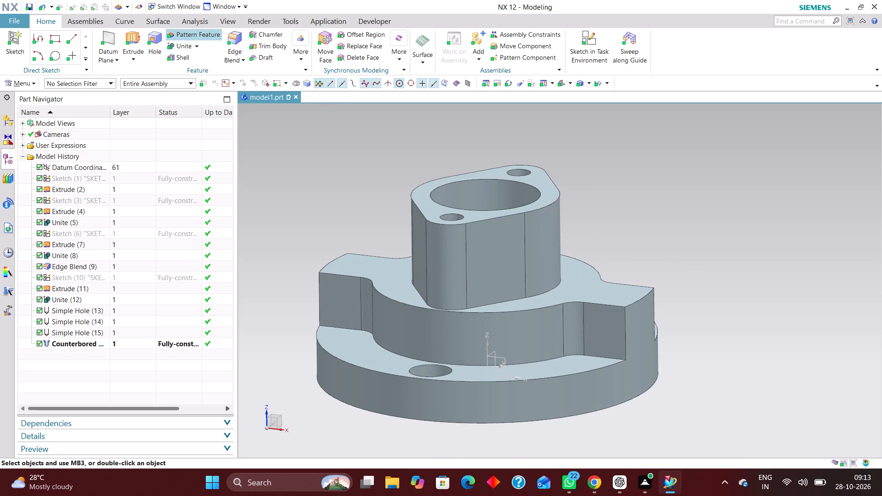
scroll(673, 232, down, 3)
middle_drag(557, 294, 553, 322)
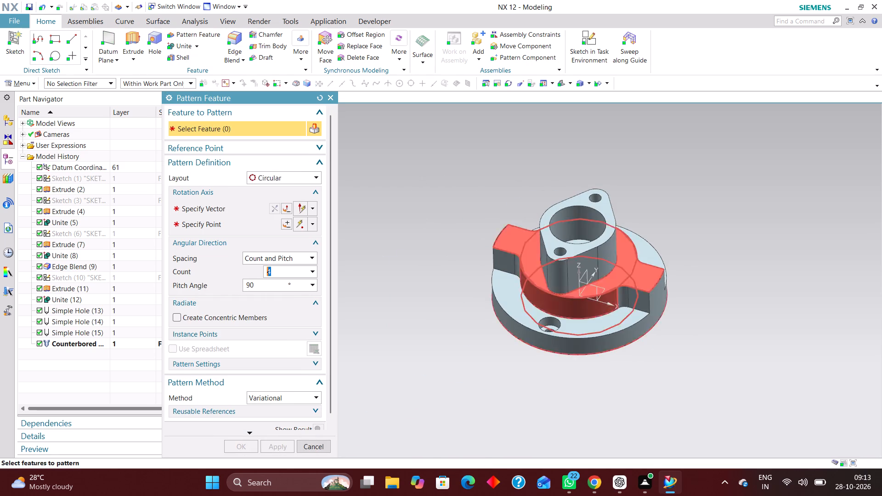
scroll(542, 329, up, 6)
click(570, 295)
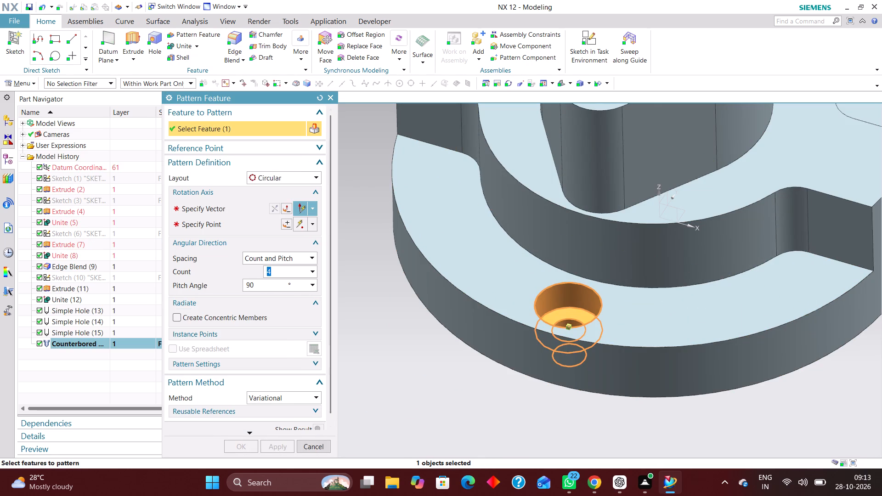
click(228, 208)
scroll(428, 327, down, 2)
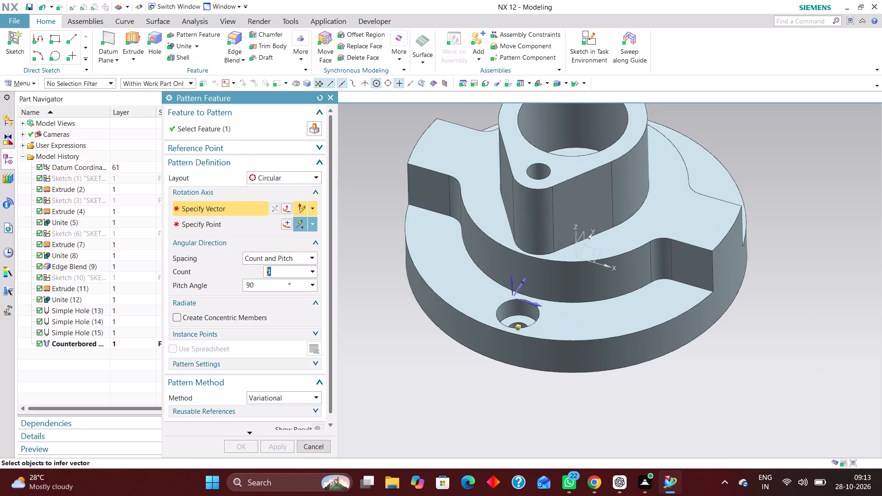
scroll(589, 243, up, 2)
middle_drag(586, 255, 587, 243)
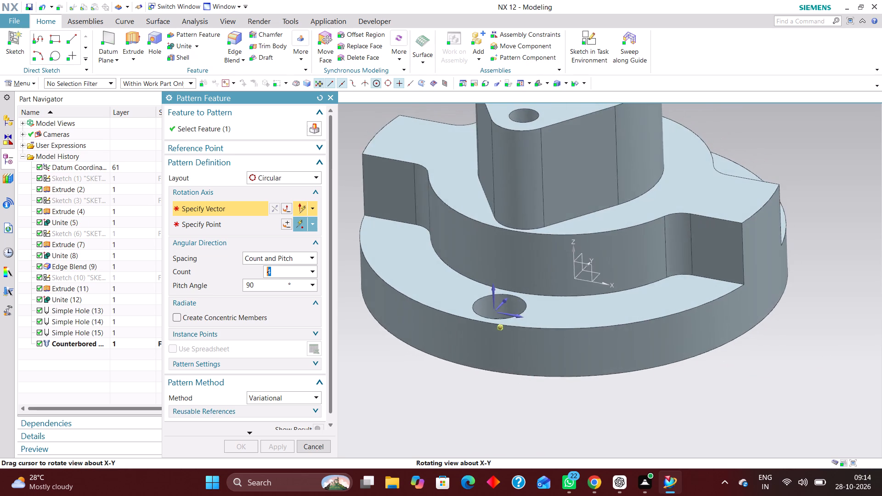
middle_drag(587, 243, 588, 241)
click(573, 252)
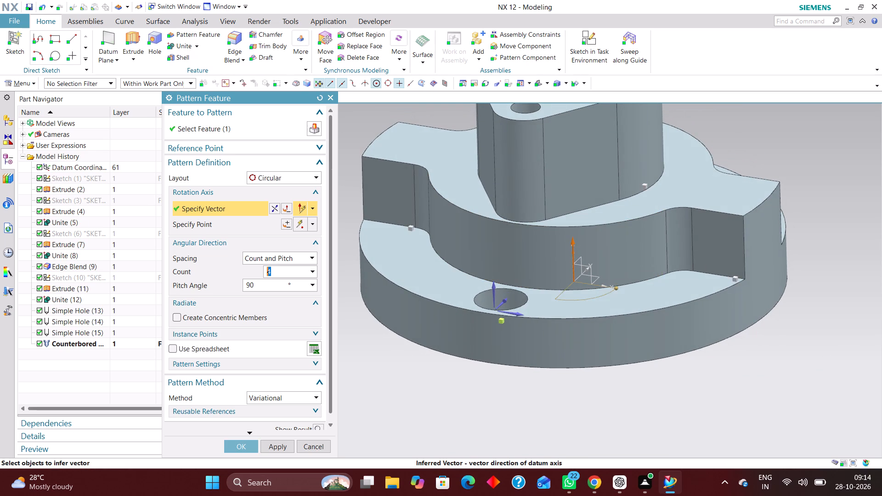
middle_drag(636, 382, 657, 397)
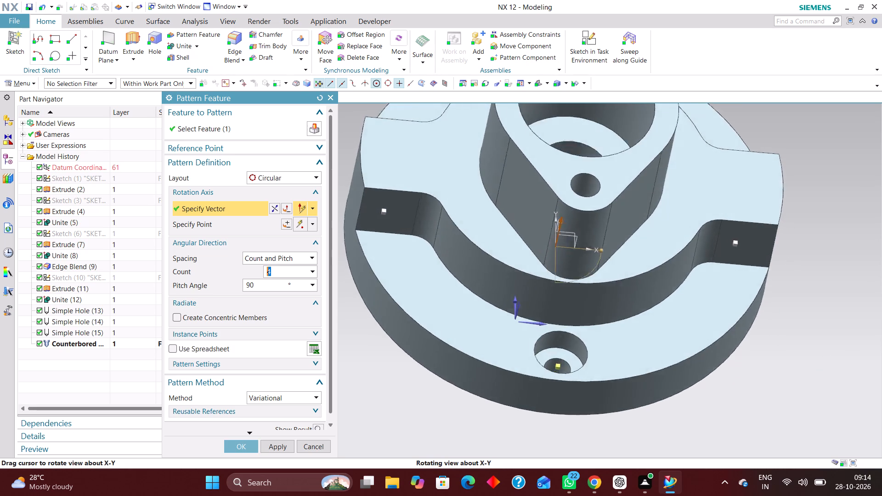
middle_drag(657, 397, 656, 393)
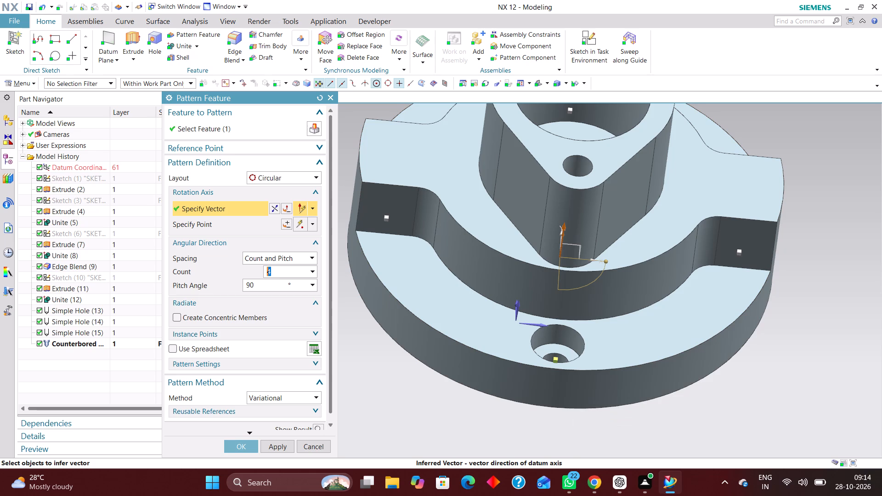
Set the circular pattern to a count of 6 with a pitch angle of 360/6 degrees and create it.
key(6)
key(Return)
drag(265, 283, 199, 283)
text(360)
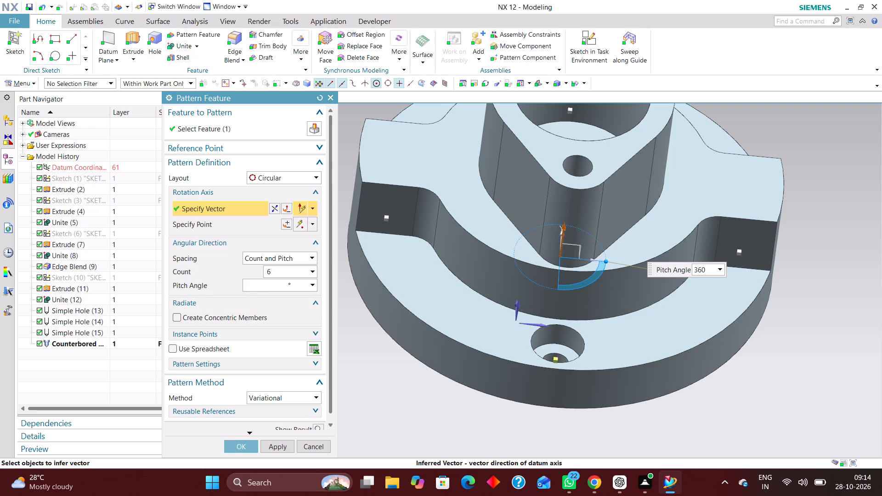
text(/6)
key(Return)
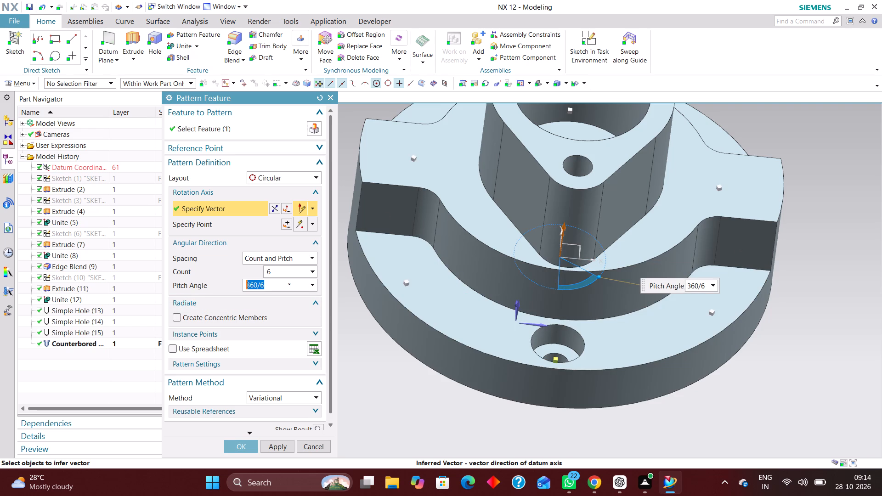
middle_drag(827, 322, 819, 341)
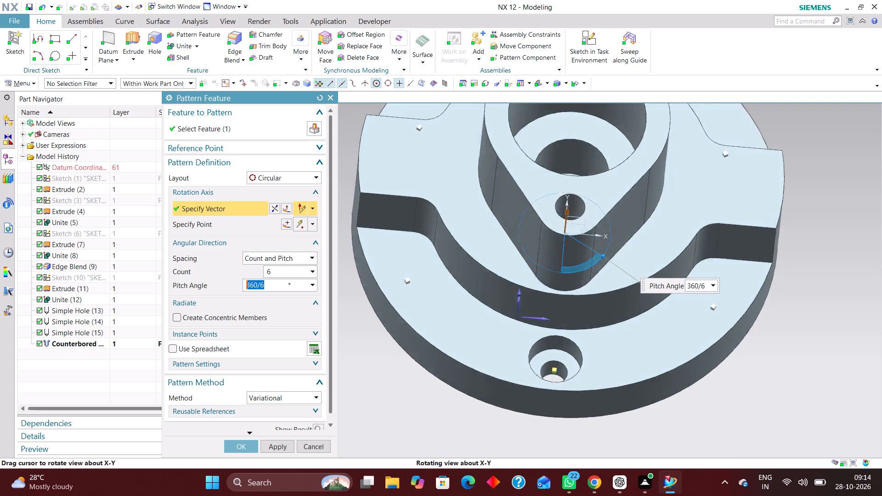
middle_drag(819, 341, 819, 341)
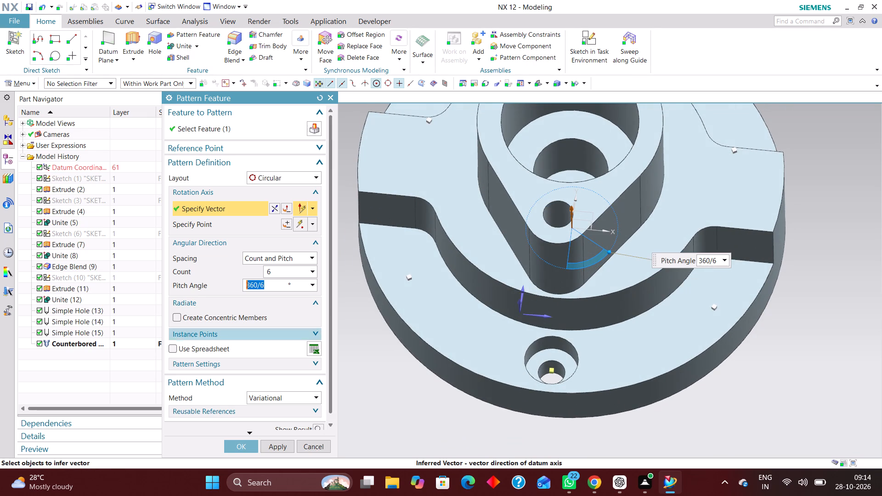
click(240, 449)
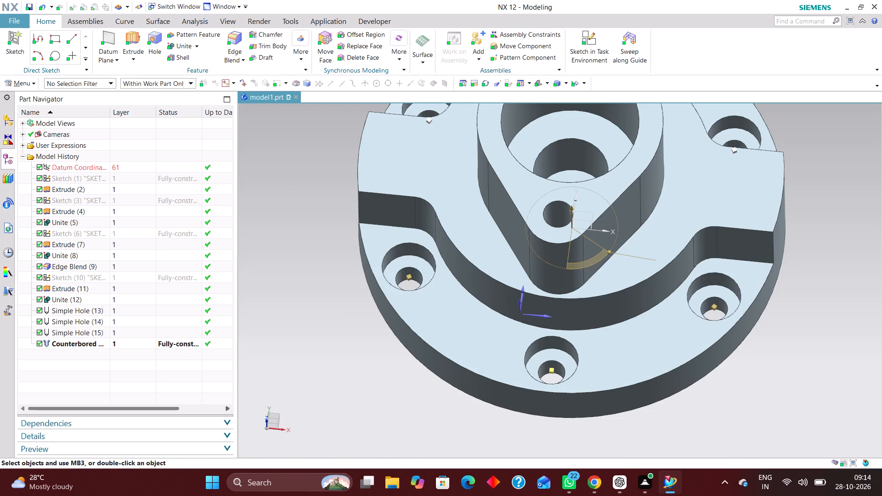
Create one datum plane at a distance of 75 mm from the YZ plane of the datum coordinate system.
scroll(543, 288, down, 4)
middle_click(682, 290)
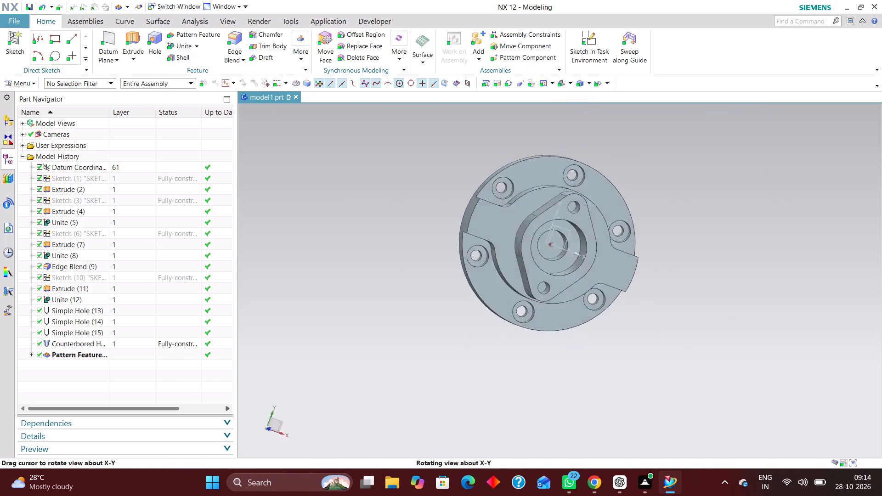
scroll(684, 289, up, 1)
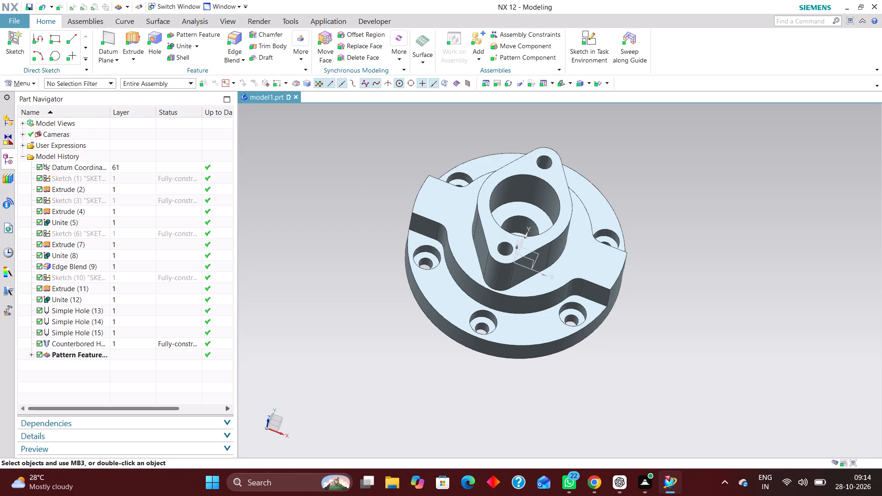
scroll(487, 320, up, 4)
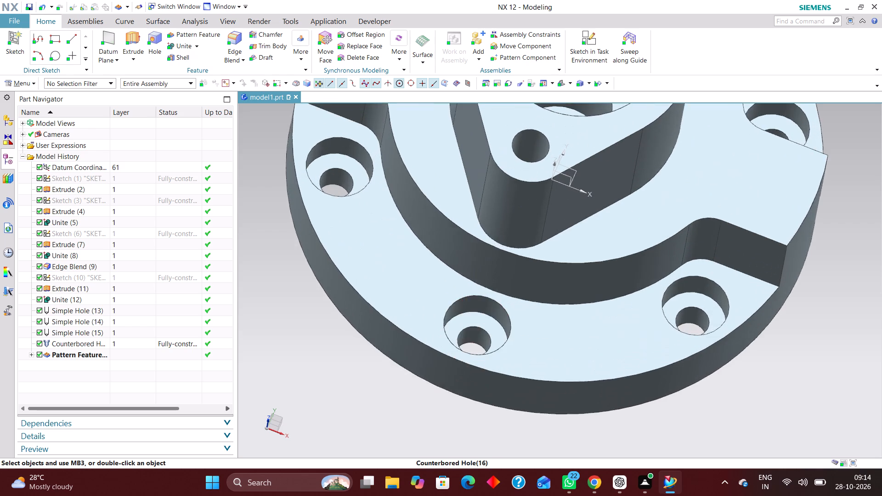
scroll(485, 288, down, 5)
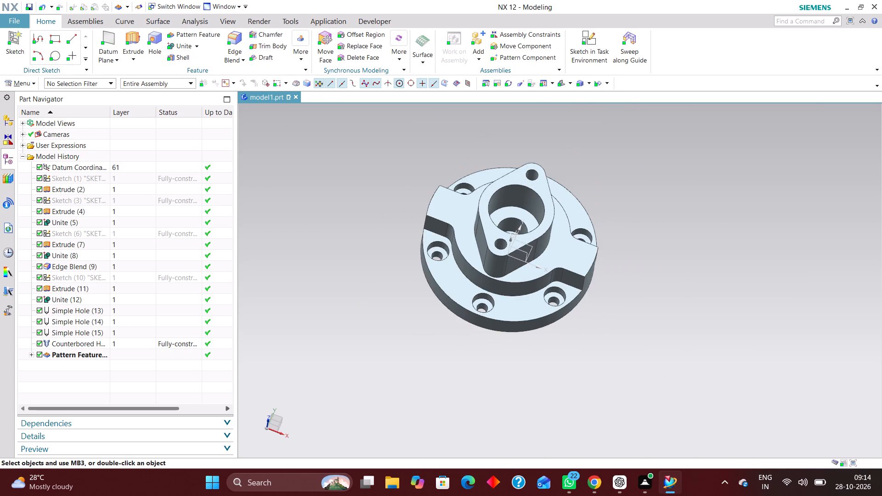
key(End)
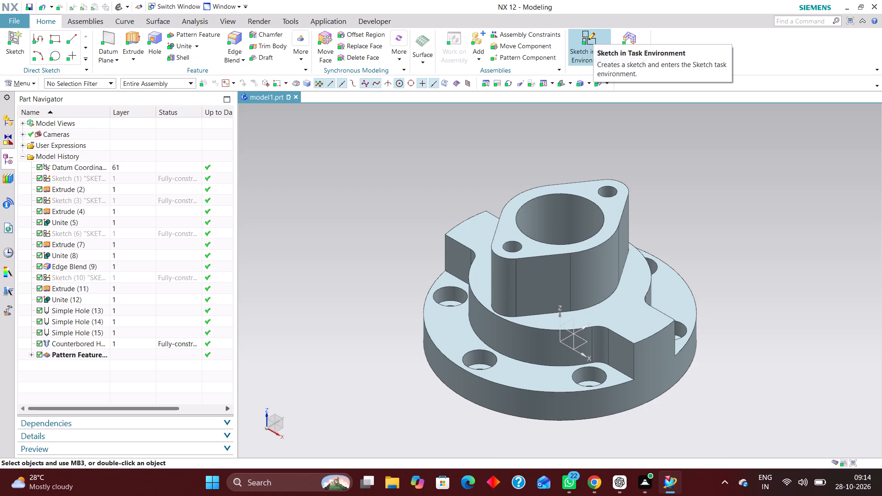
click(106, 38)
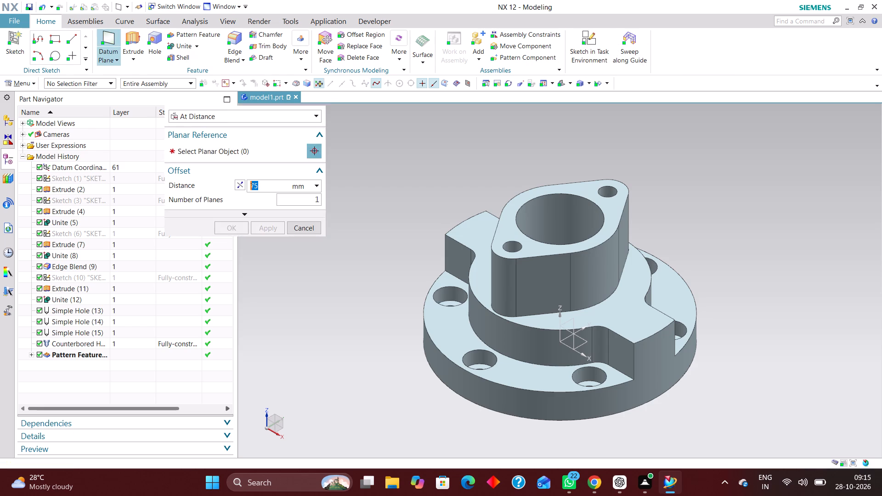
click(569, 320)
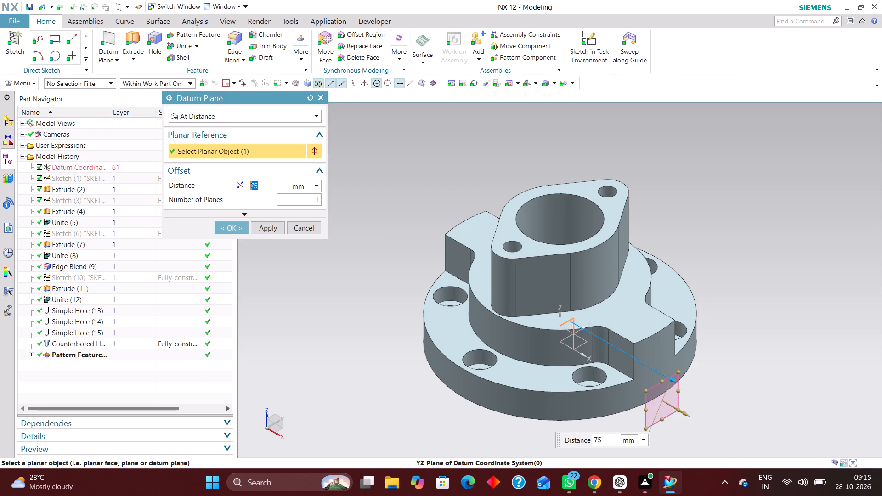
middle_drag(738, 313, 776, 288)
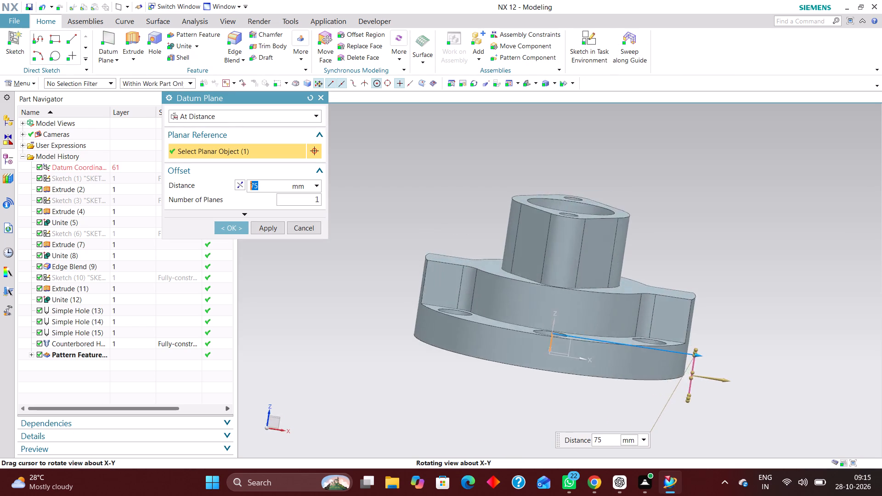
middle_drag(776, 288, 781, 292)
middle_click(781, 293)
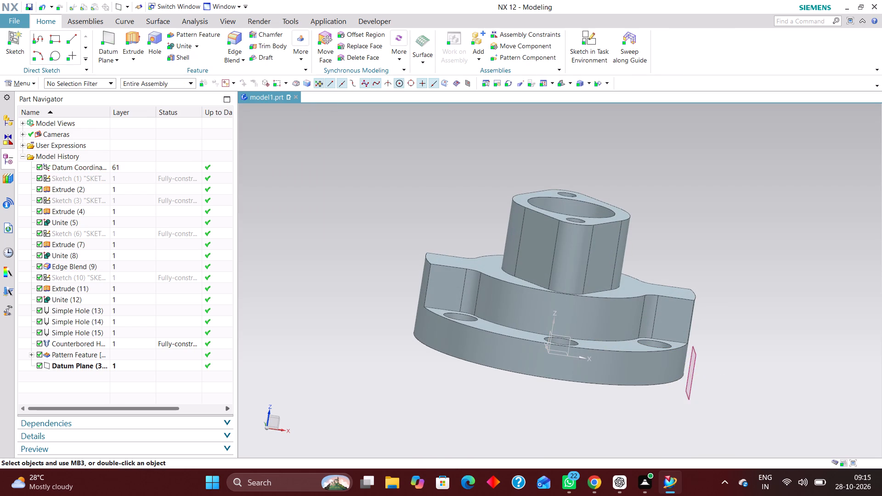
Edit the new datum plane's offset distance to 142/2 mm and apply it.
click(133, 364)
right_click(136, 365)
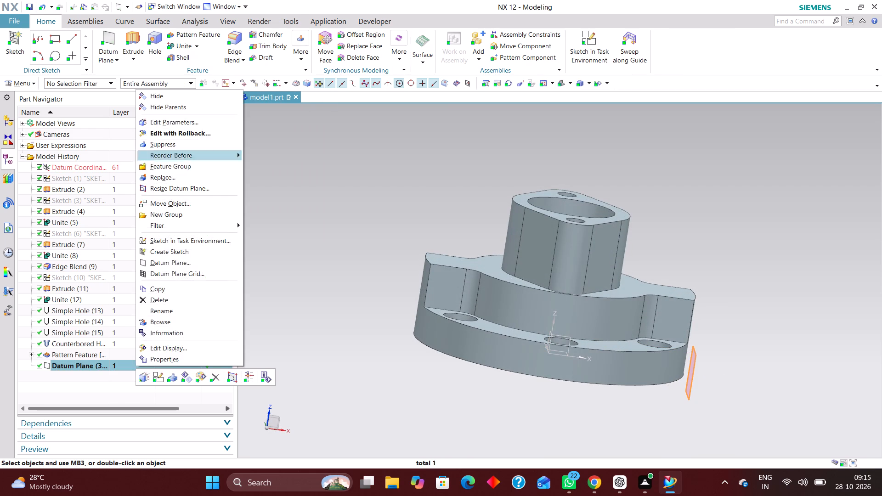
click(182, 134)
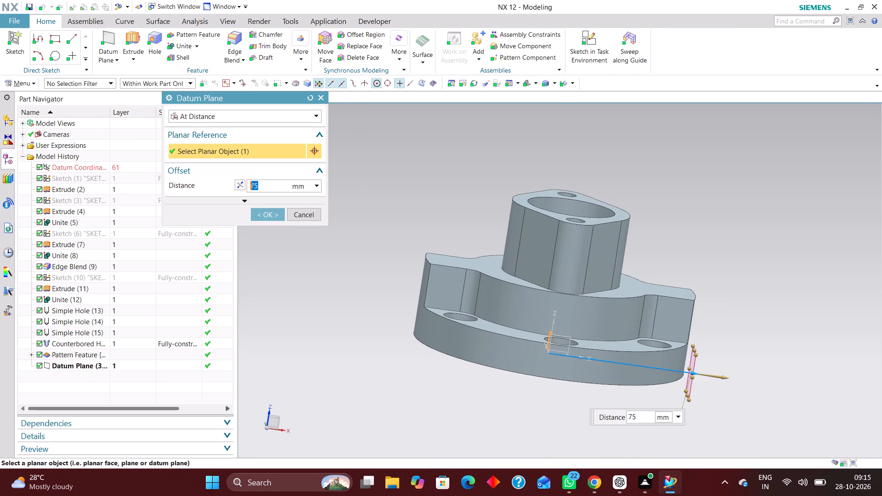
text(14282)
key(BackSpace)
key(BackSpace)
text(/2)
key(Return)
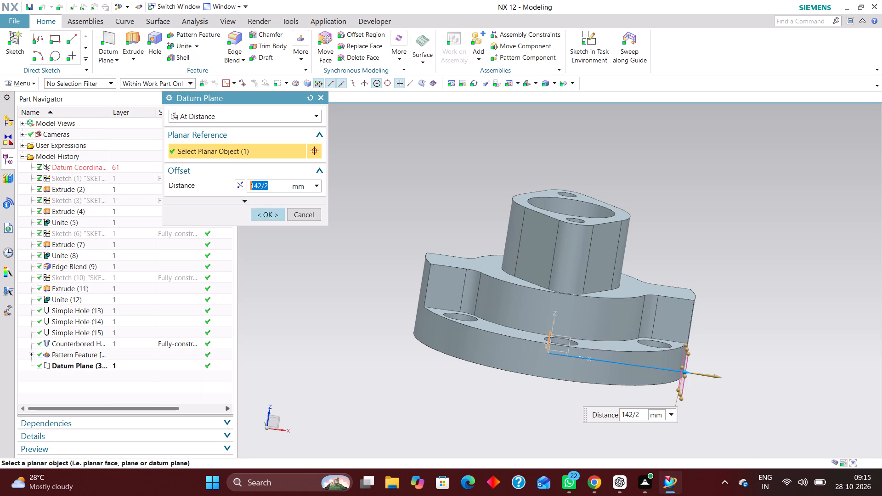
click(275, 219)
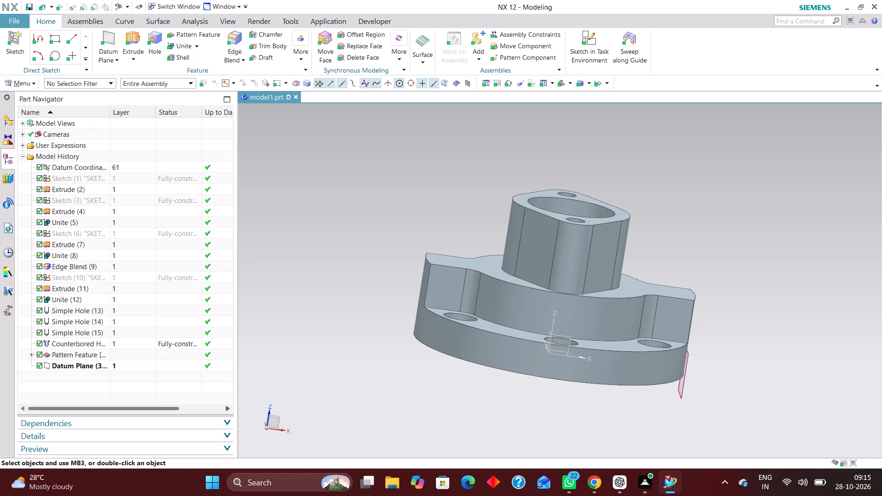
Edit the offset datum plane, stretching its display to about 81 mm high and widening it on both sides across the housing.
click(140, 364)
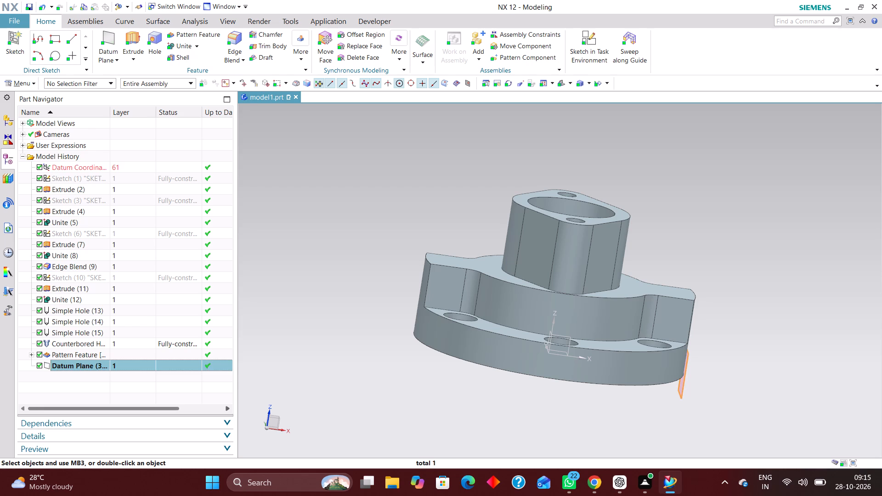
right_click(140, 363)
click(199, 126)
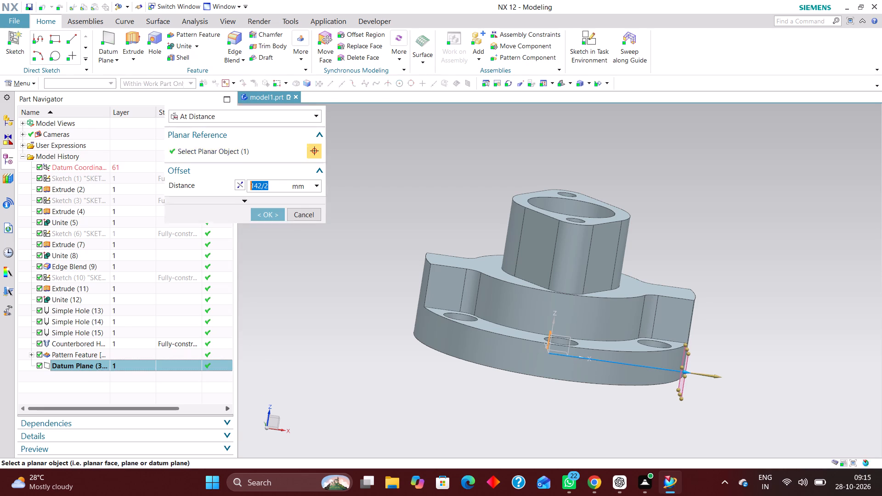
scroll(765, 291, up, 1)
middle_drag(764, 291, 715, 273)
right_drag(790, 259, 694, 253)
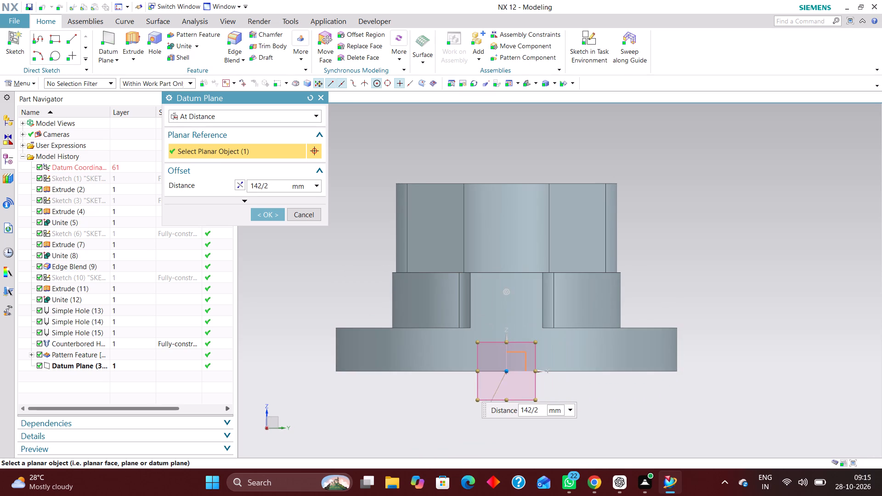
drag(506, 341, 512, 205)
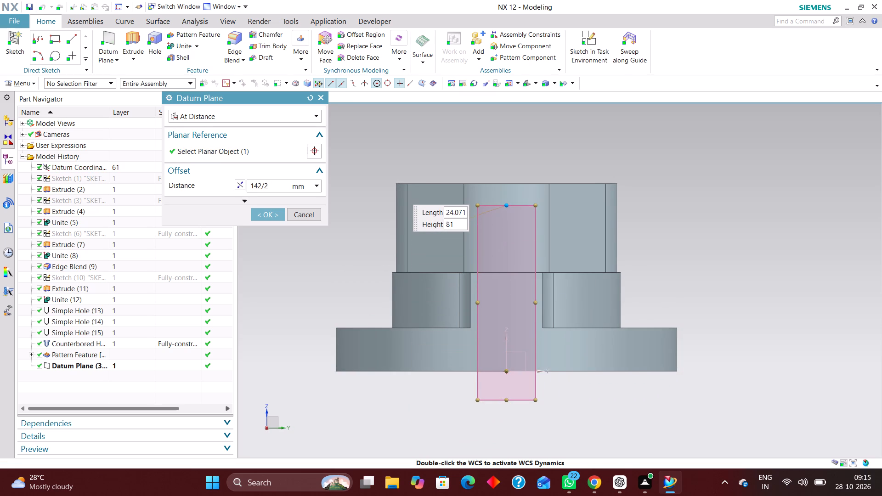
drag(537, 302, 627, 310)
drag(476, 304, 429, 304)
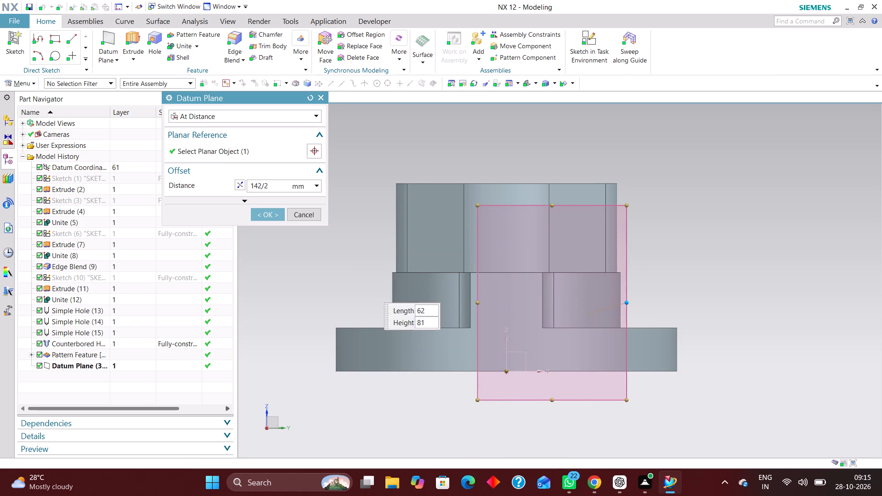
drag(429, 304, 409, 301)
click(275, 215)
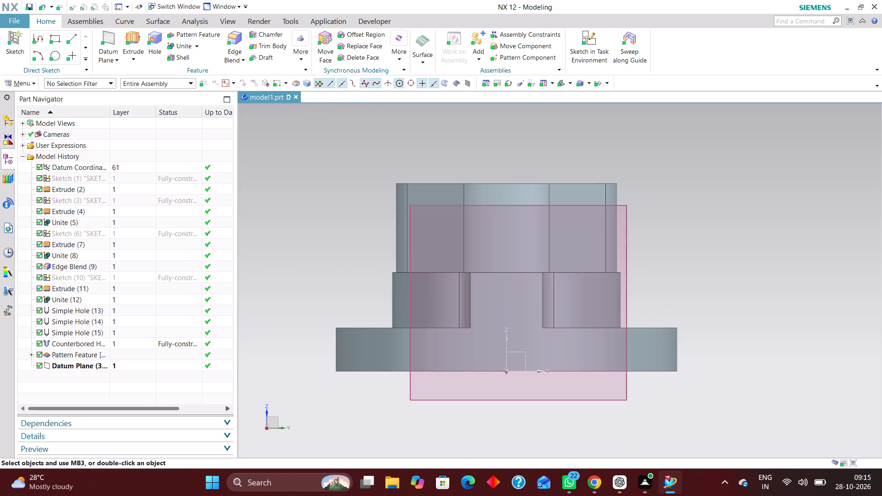
Start a Hole on the offset datum plane and place one sketch point about 19.5 mm above the base, near the vertical axis.
scroll(334, 222, down, 4)
middle_drag(330, 223, 380, 231)
scroll(373, 233, up, 1)
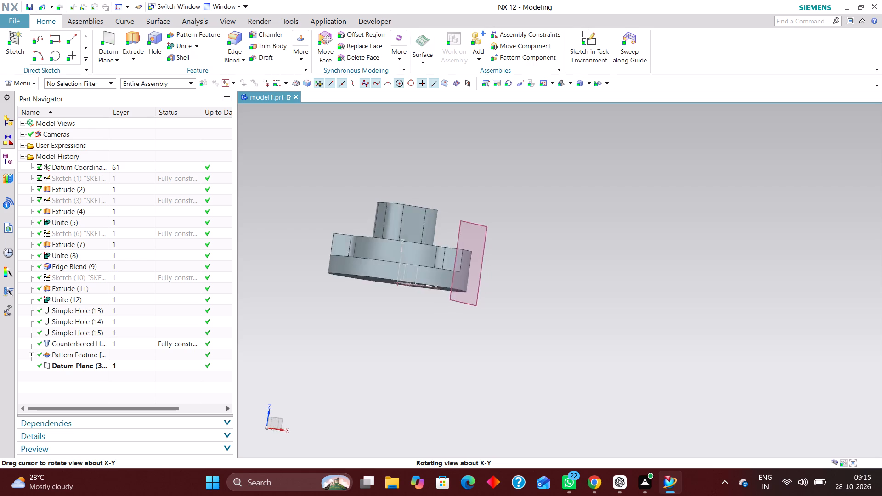
middle_drag(380, 231, 370, 231)
scroll(407, 243, down, 3)
scroll(504, 231, up, 1)
middle_drag(503, 233, 478, 240)
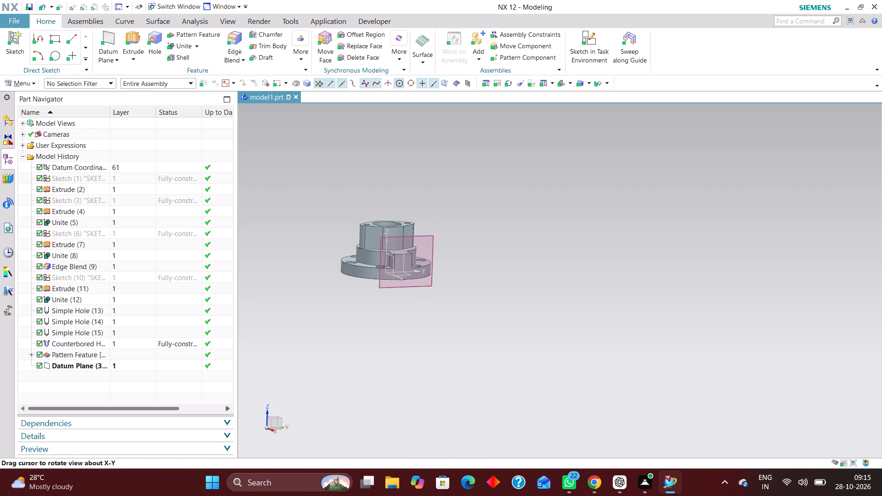
scroll(382, 220, down, 3)
scroll(339, 199, up, 3)
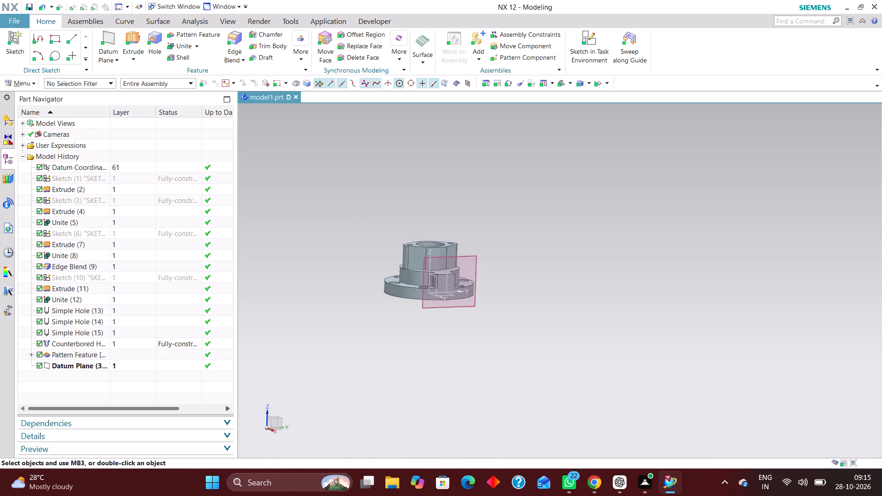
click(157, 35)
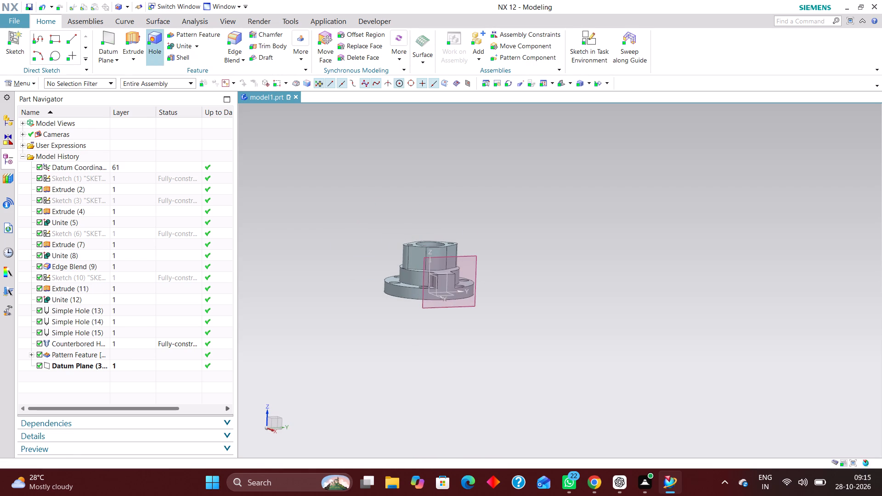
click(474, 254)
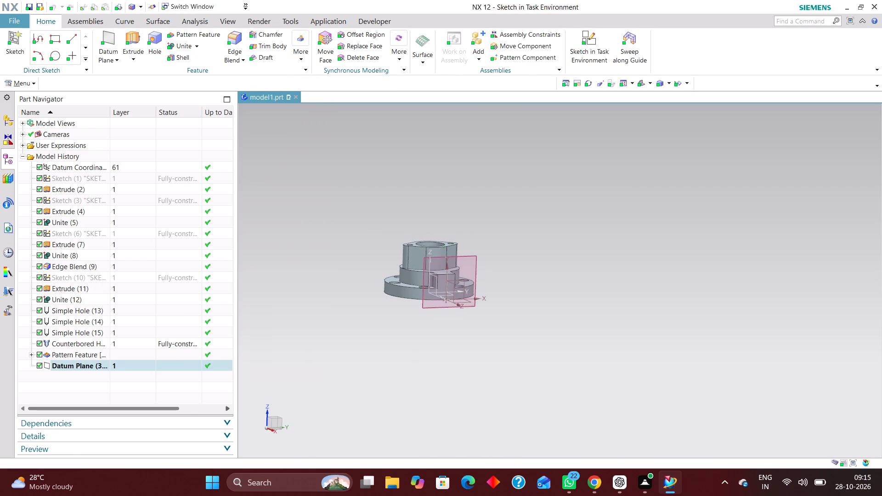
scroll(582, 274, up, 8)
scroll(534, 274, up, 5)
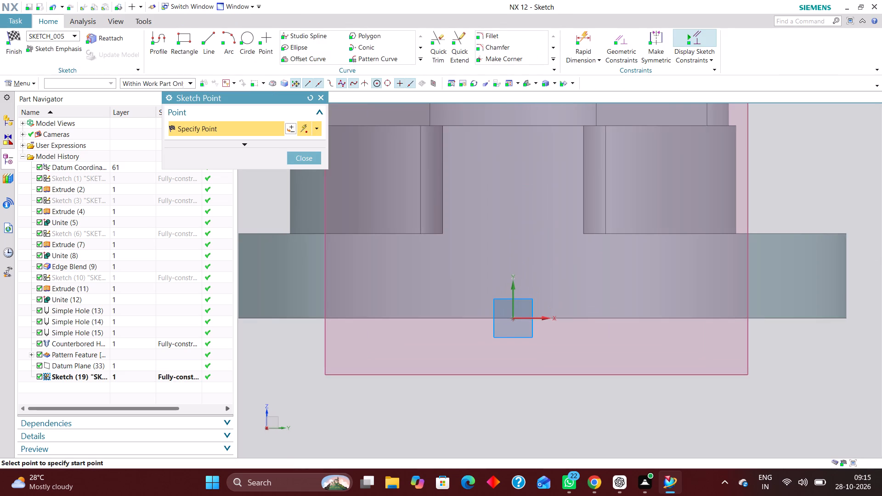
scroll(512, 303, down, 3)
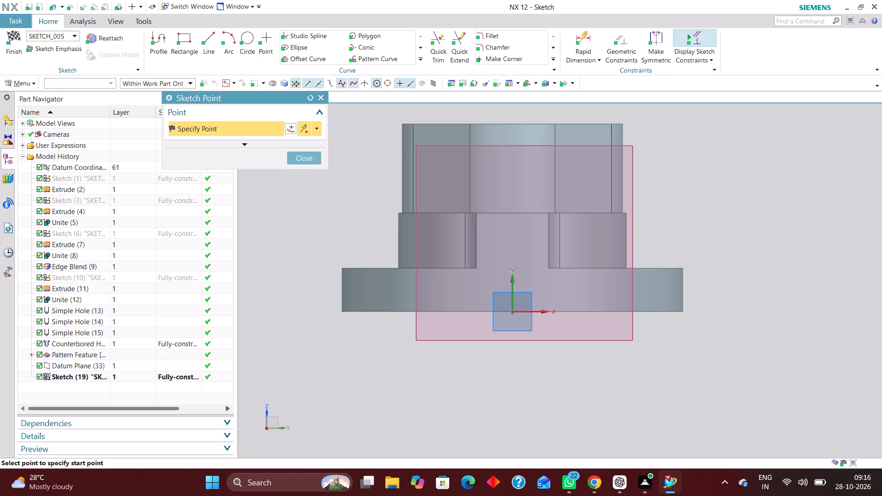
click(511, 265)
click(307, 154)
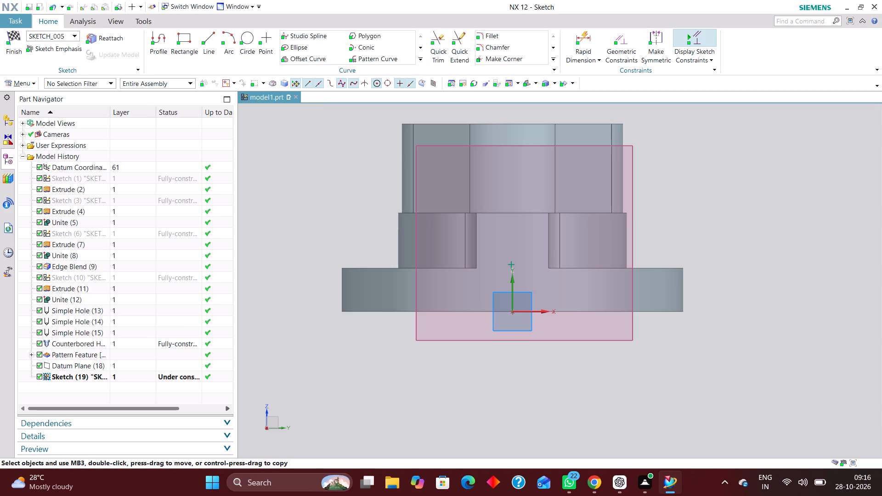
Dimension the hole point's vertical distance from the sketch origin at the flange's bottom edge as 18 mm.
click(580, 38)
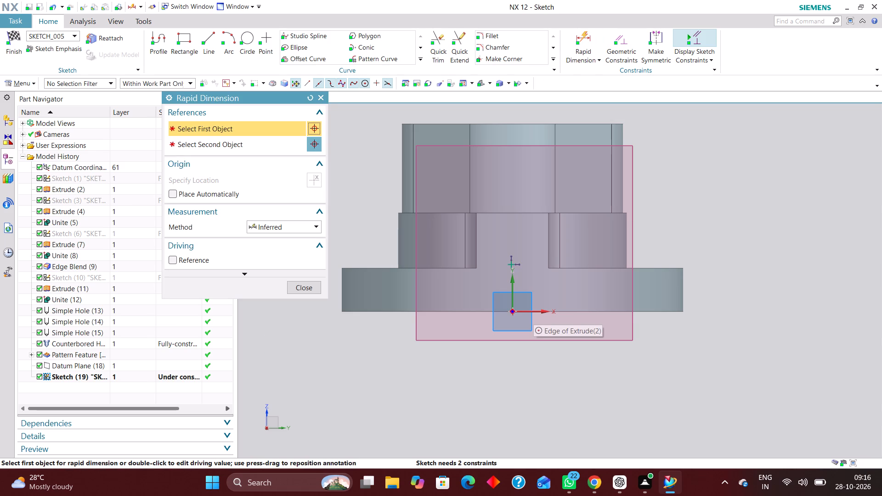
click(529, 314)
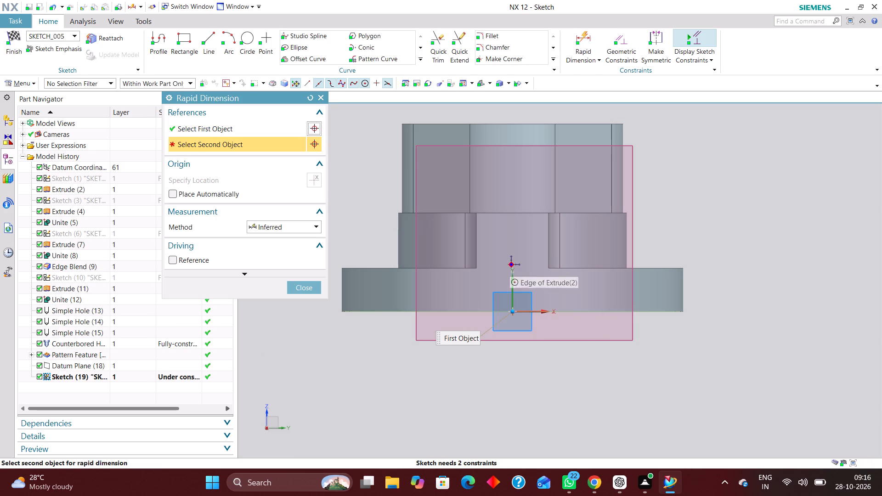
click(510, 265)
click(750, 292)
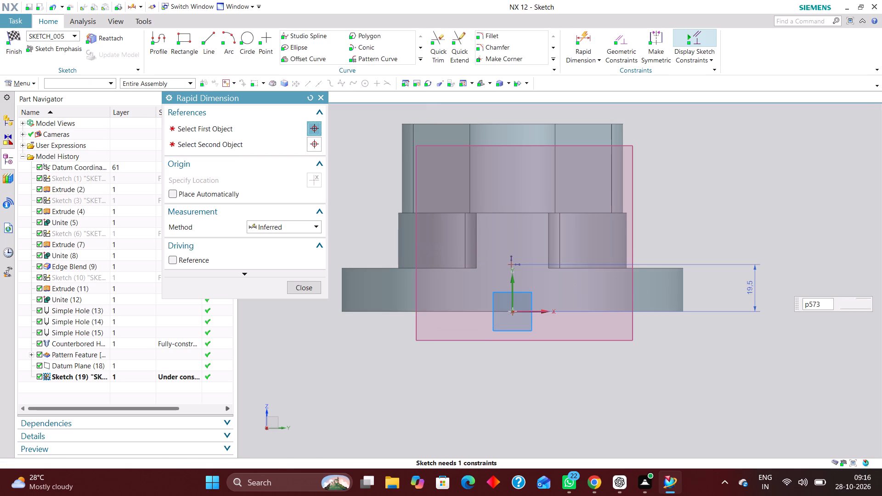
text(18)
key(Return)
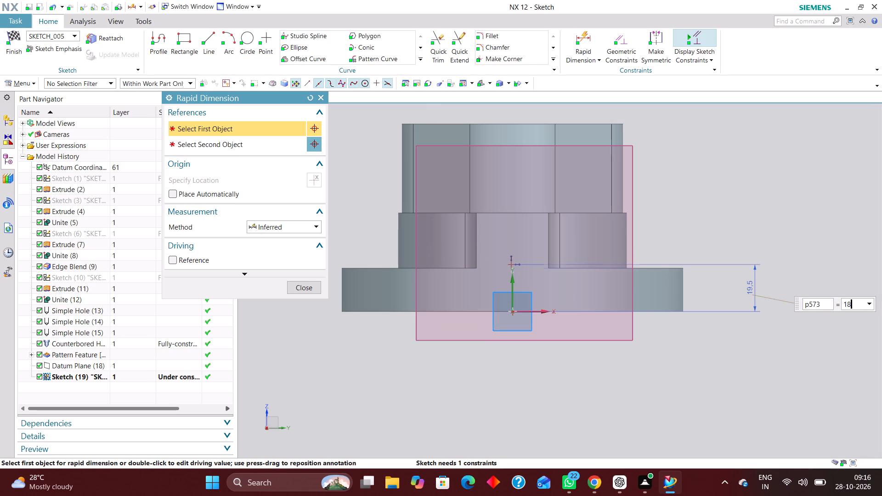
Constrain the hole point to lie on the sketch's vertical axis and finish the sketch.
click(632, 39)
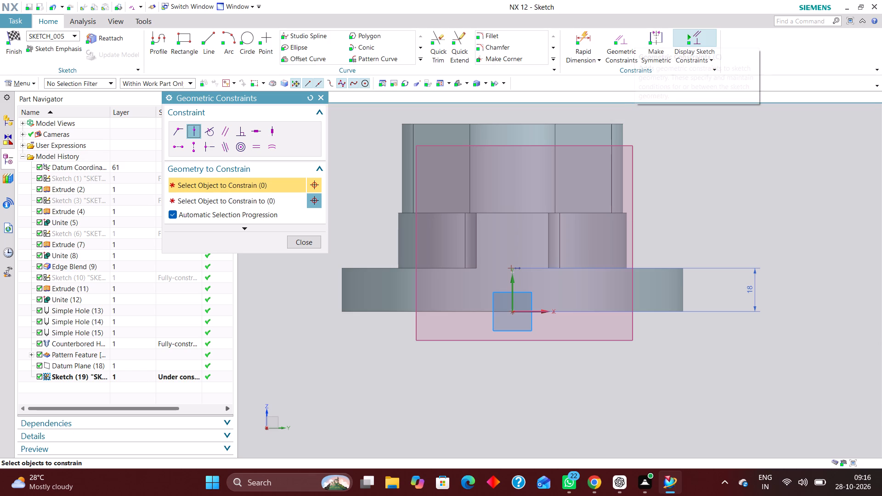
click(510, 267)
click(512, 292)
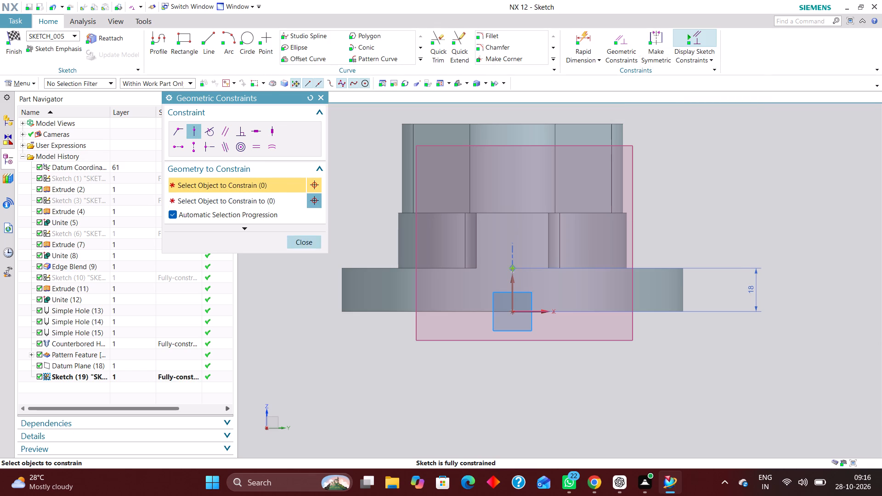
click(307, 242)
scroll(608, 259, down, 3)
click(6, 35)
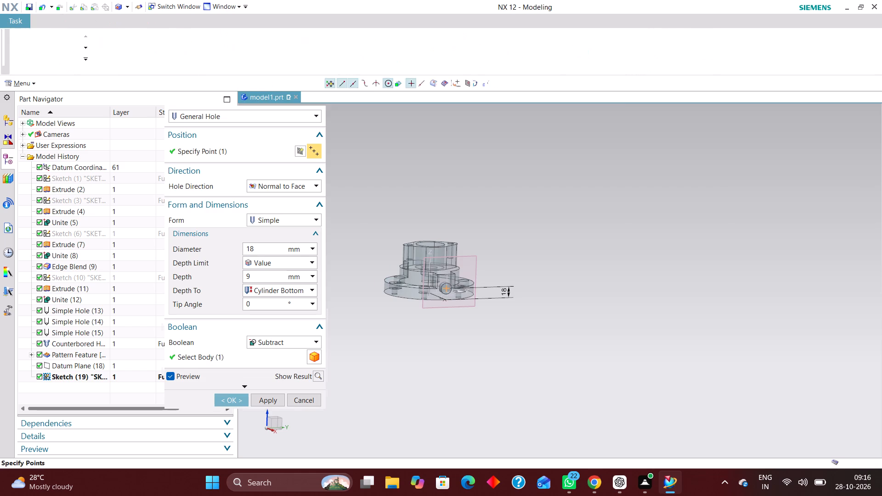
Set the side hole's form to Counterbored and view the preview from the front of the housing.
scroll(332, 242, up, 5)
middle_drag(395, 242, 439, 254)
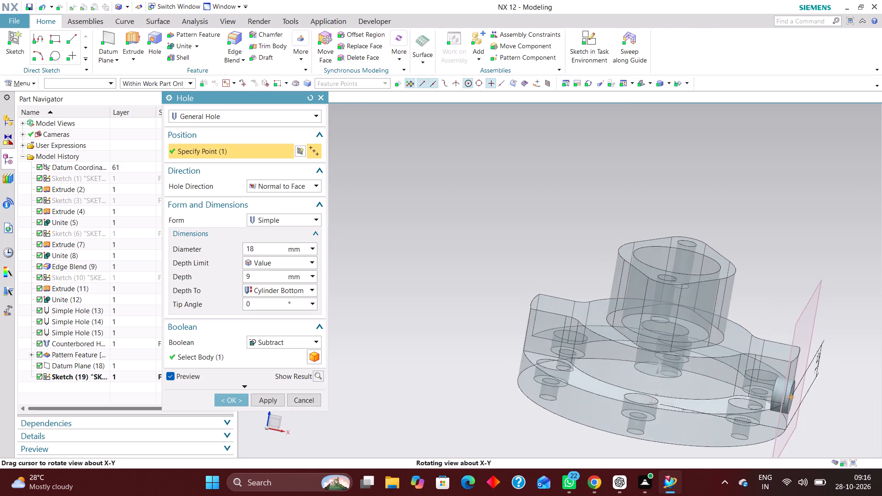
middle_drag(439, 254, 439, 254)
scroll(420, 228, down, 4)
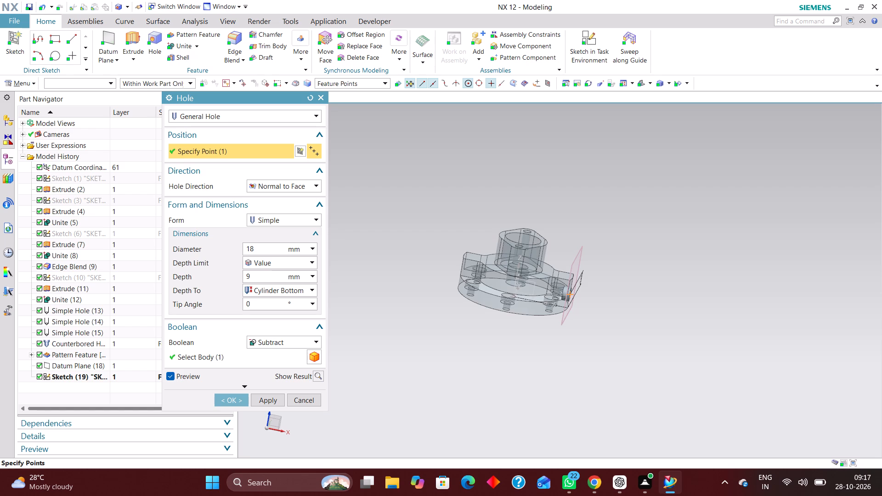
click(290, 221)
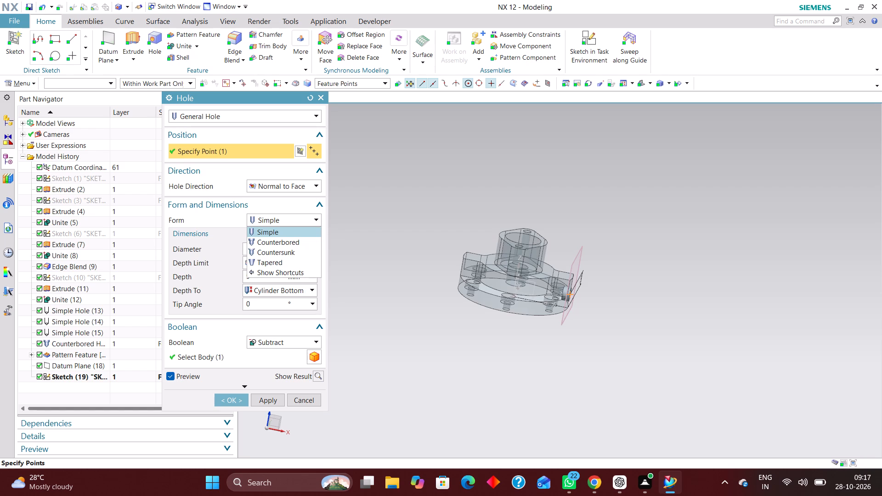
click(289, 221)
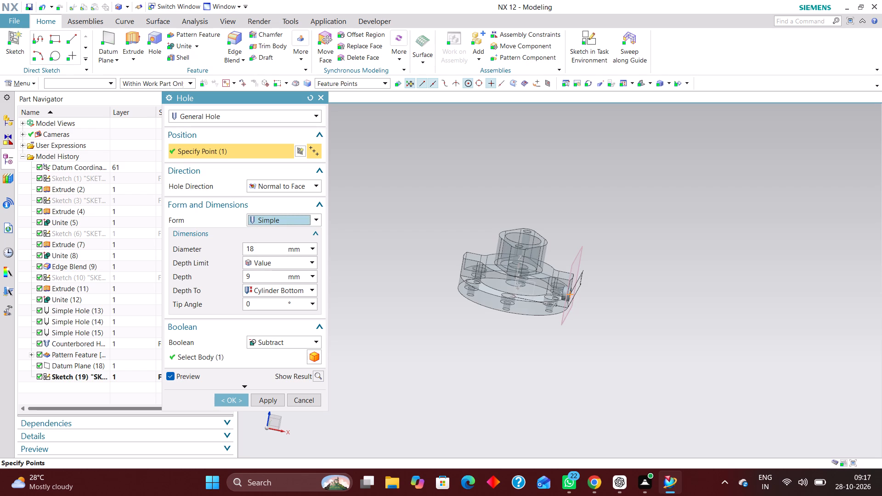
click(305, 220)
click(294, 242)
middle_drag(579, 278, 604, 260)
right_drag(640, 249, 606, 247)
scroll(589, 309, up, 3)
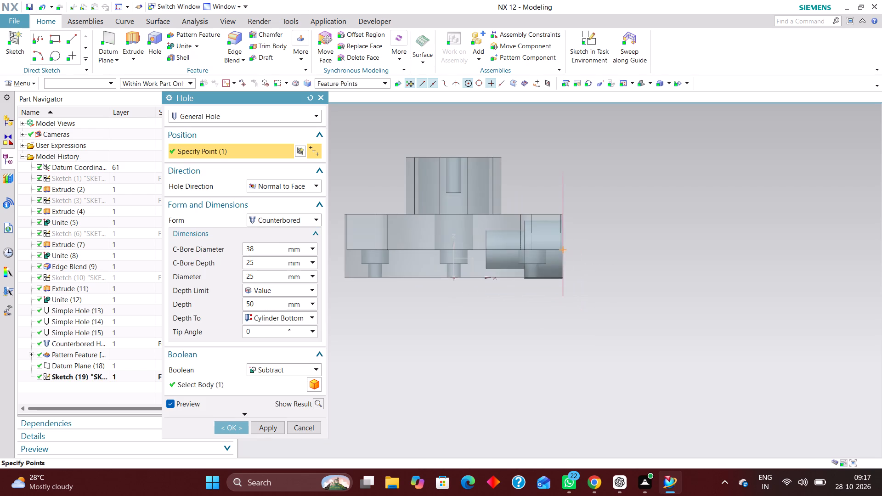
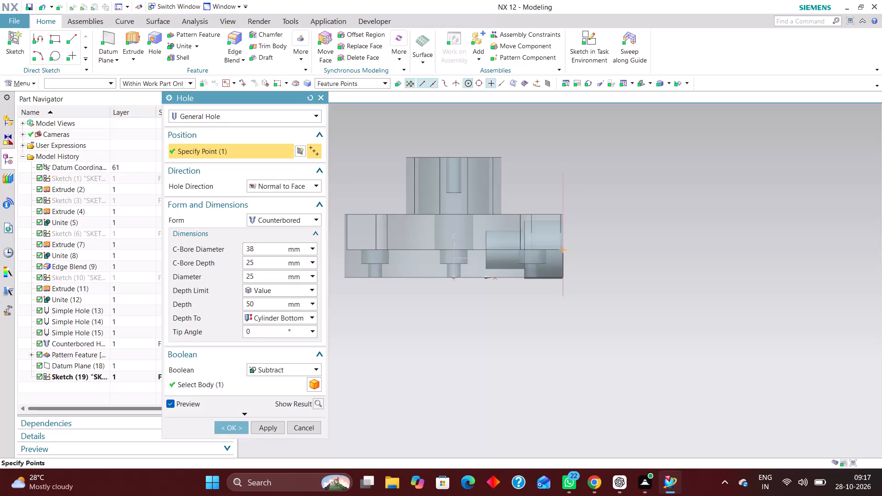
Create the counterbored side hole with counterbore diameter 20 mm, counterbore depth 4 mm, hole diameter 12 mm and depth 25 mm.
drag(259, 250, 204, 250)
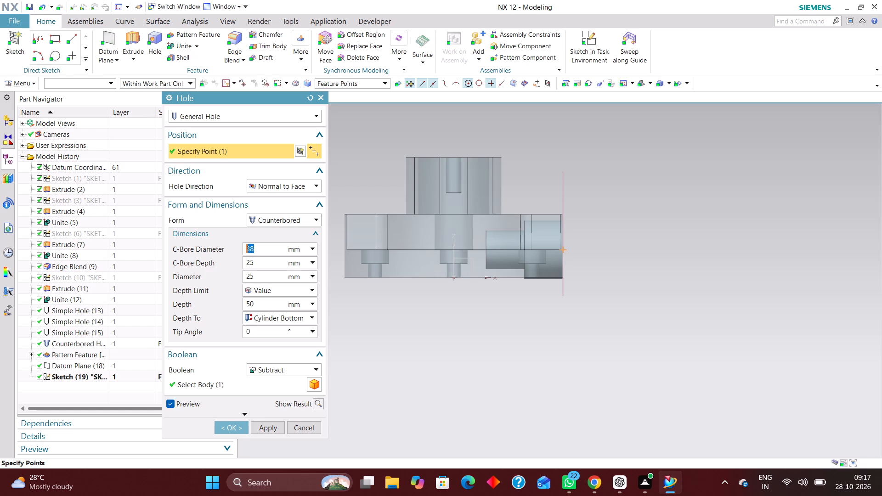
text(20)
key(Return)
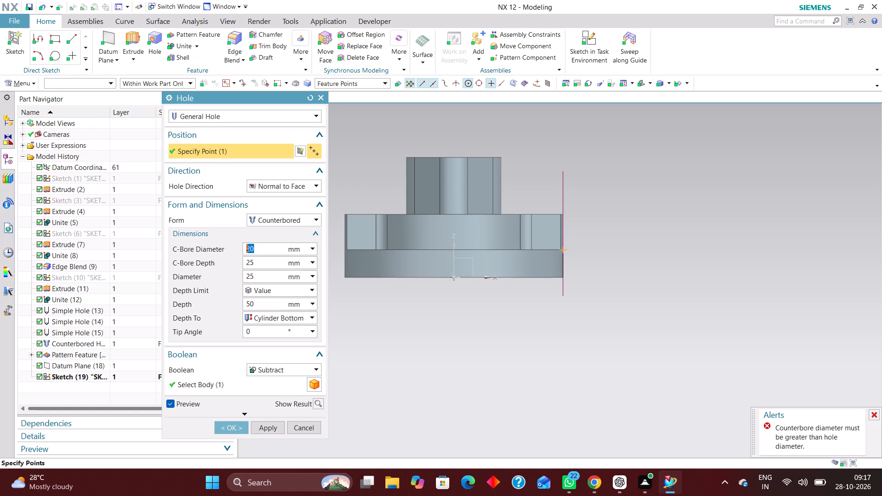
drag(259, 261, 236, 264)
key(4)
key(Return)
drag(256, 275, 238, 278)
text(12)
key(Return)
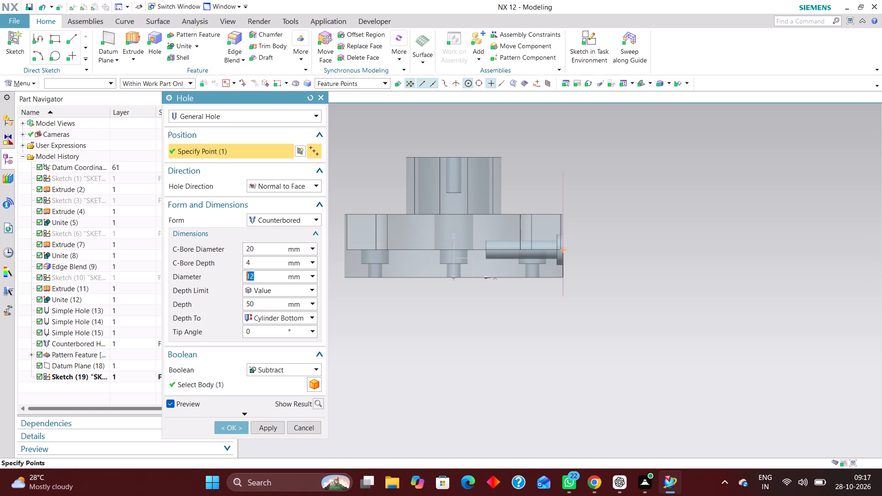
drag(260, 304, 227, 301)
text(25)
key(Return)
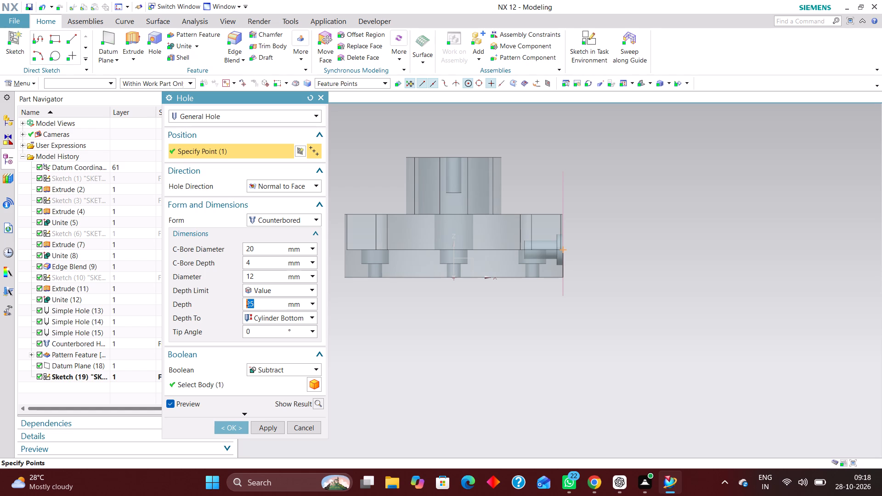
click(236, 427)
Section the housing through its central XZ plane to expose the side hole and central bores, seen from the front.
middle_drag(517, 282, 513, 287)
scroll(515, 284, up, 1)
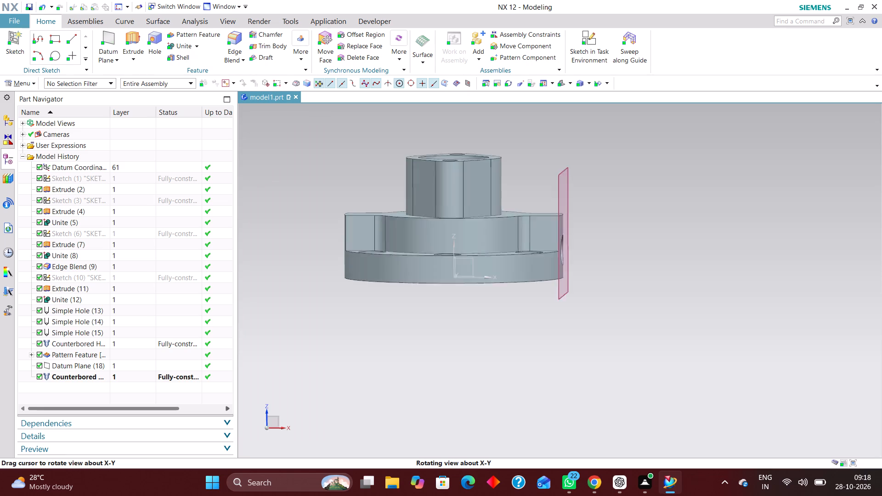
middle_drag(513, 287, 503, 280)
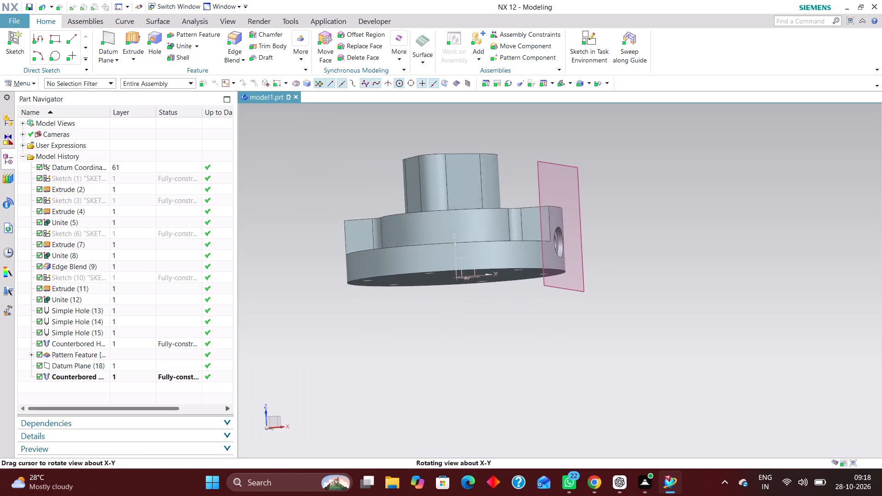
middle_drag(503, 280, 515, 288)
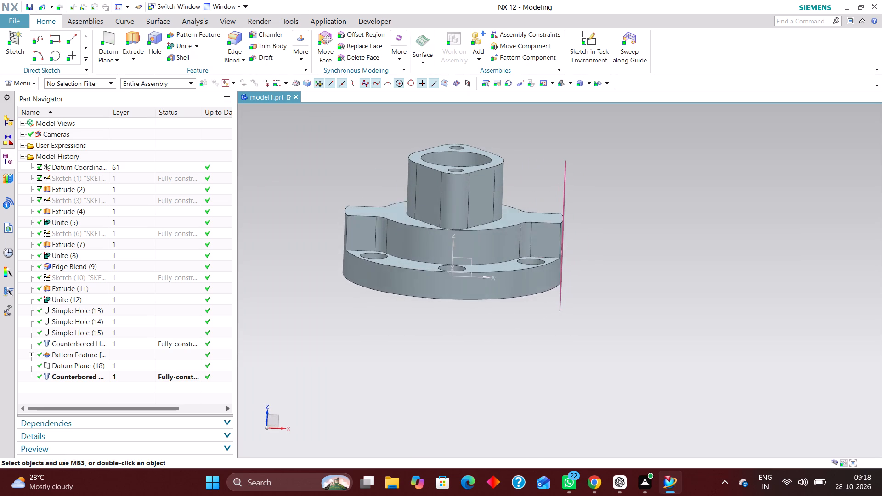
key(ctrl+h)
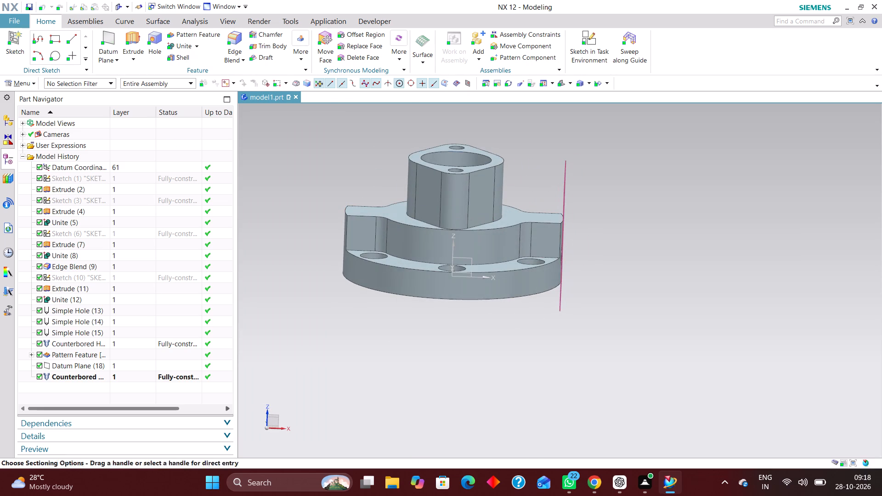
click(274, 344)
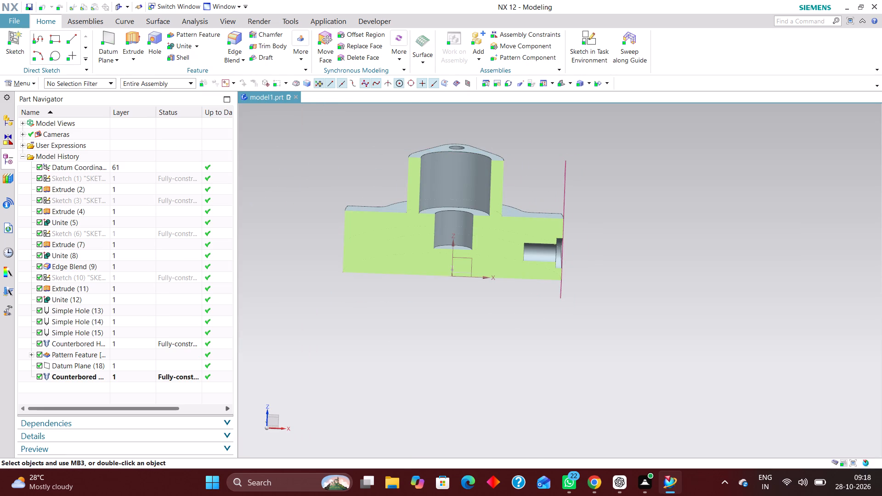
right_drag(642, 180, 522, 163)
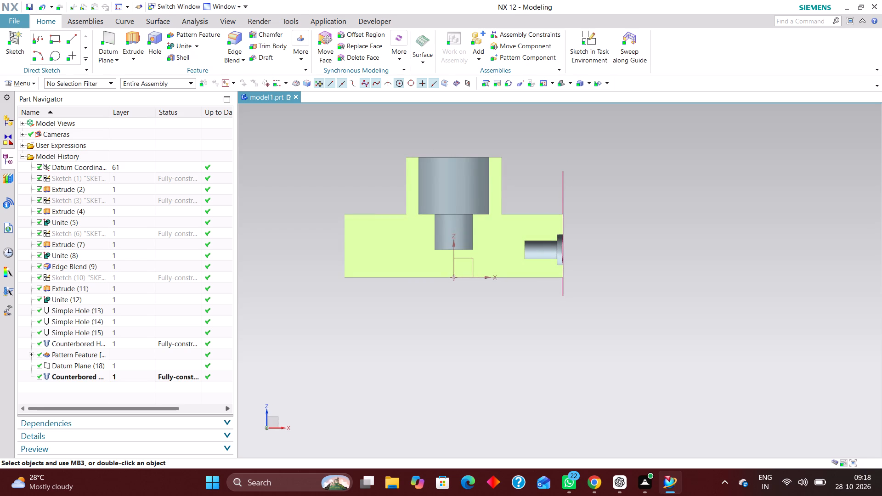
Start a Countersunk general hole and position it at the centre of the side hole's inner end edge.
click(159, 42)
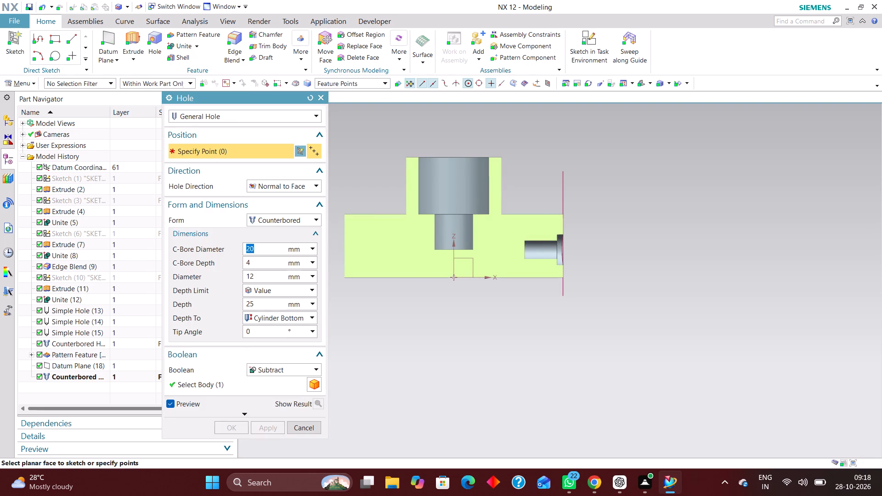
click(279, 293)
click(294, 222)
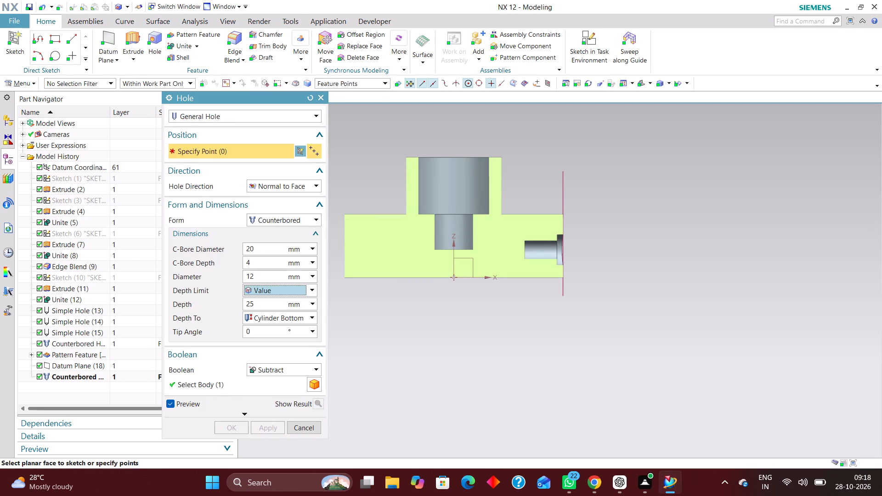
click(299, 221)
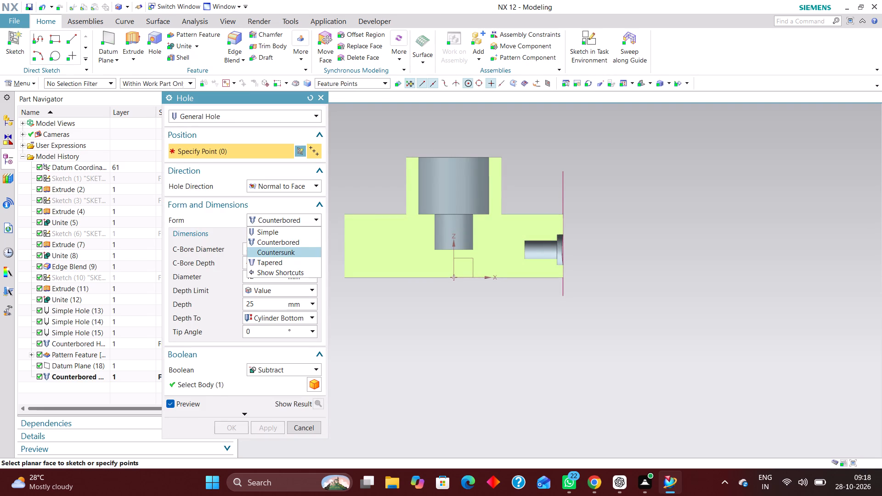
click(292, 252)
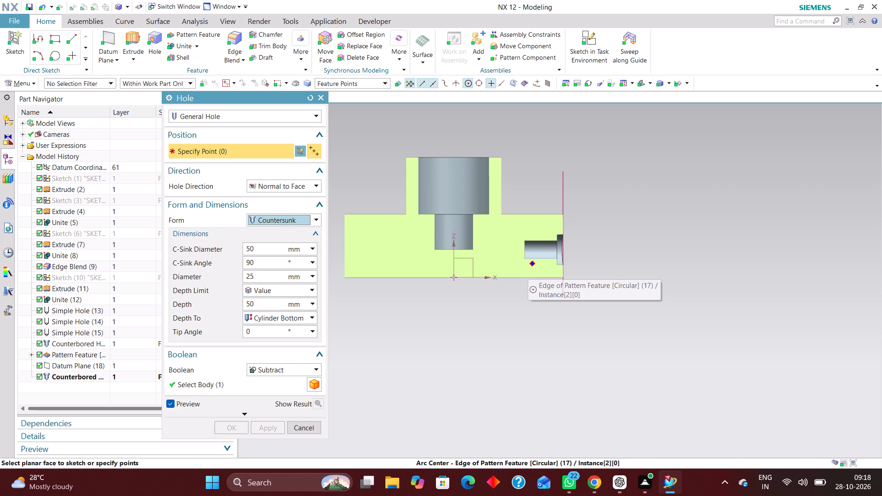
middle_drag(647, 259, 611, 261)
scroll(514, 251, up, 5)
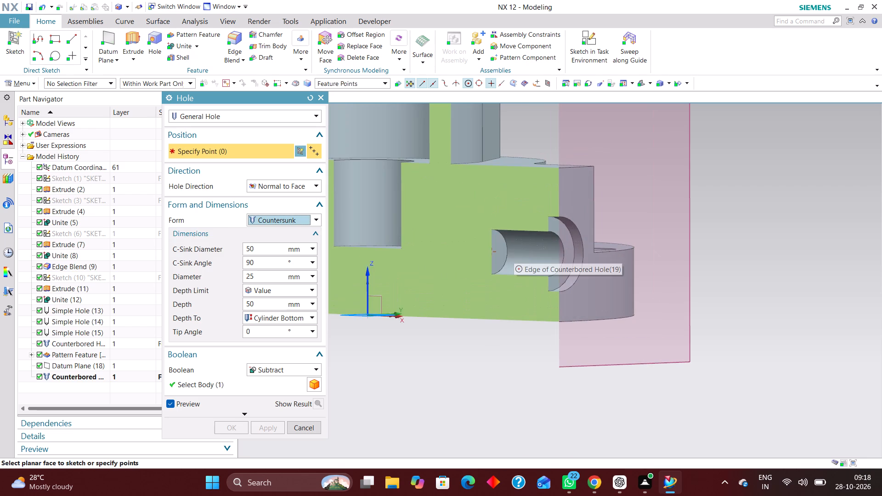
click(508, 248)
middle_drag(462, 372, 466, 369)
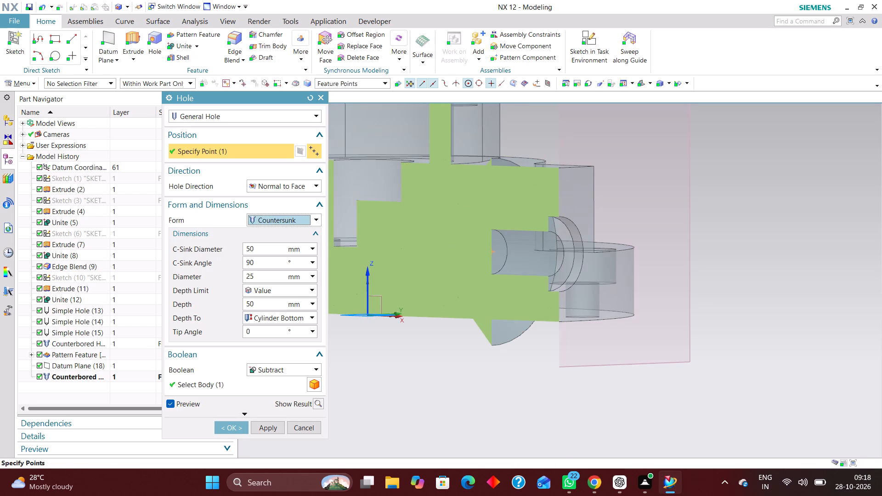
middle_drag(466, 369, 489, 370)
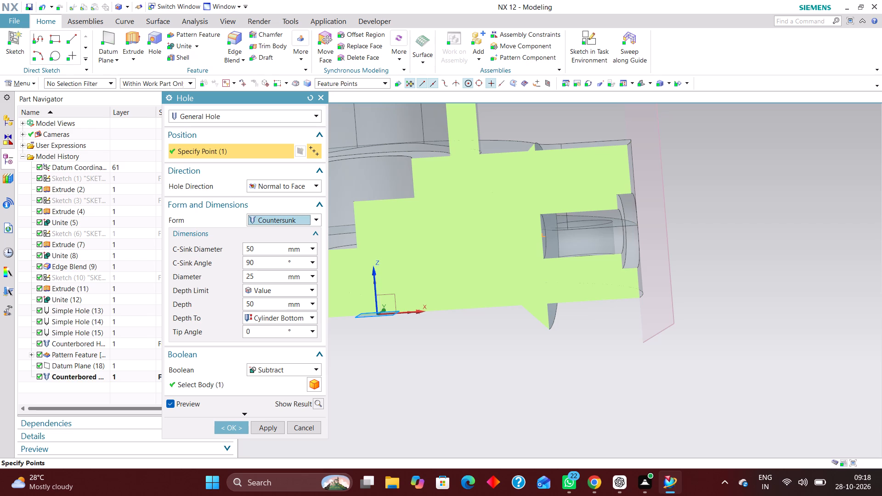
Set the countersunk hole's countersink diameter to 12 mm and its hole diameter to 5 mm.
drag(260, 252, 258, 251)
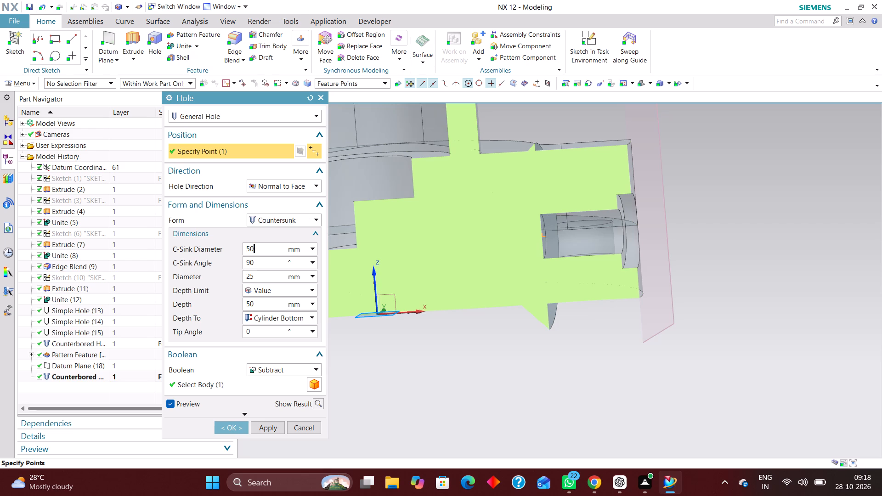
drag(258, 251, 232, 253)
text(12)
key(Return)
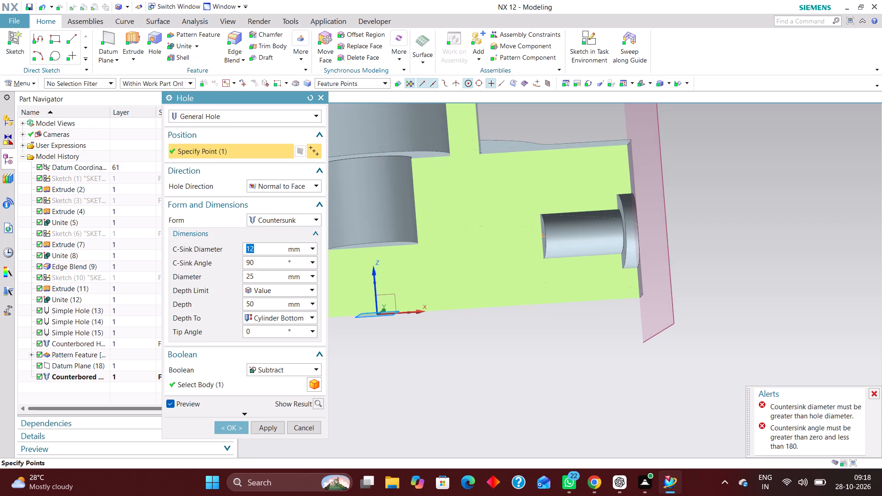
drag(262, 264, 219, 261)
drag(257, 277, 209, 276)
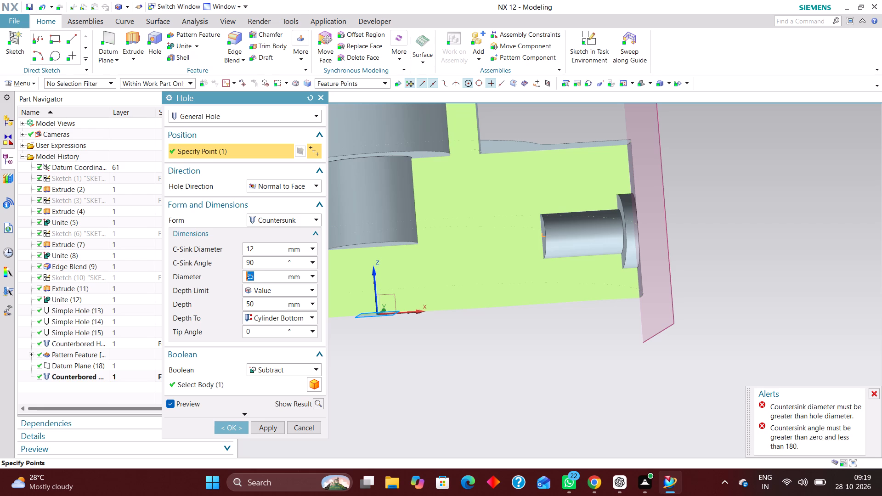
key(5)
key(Return)
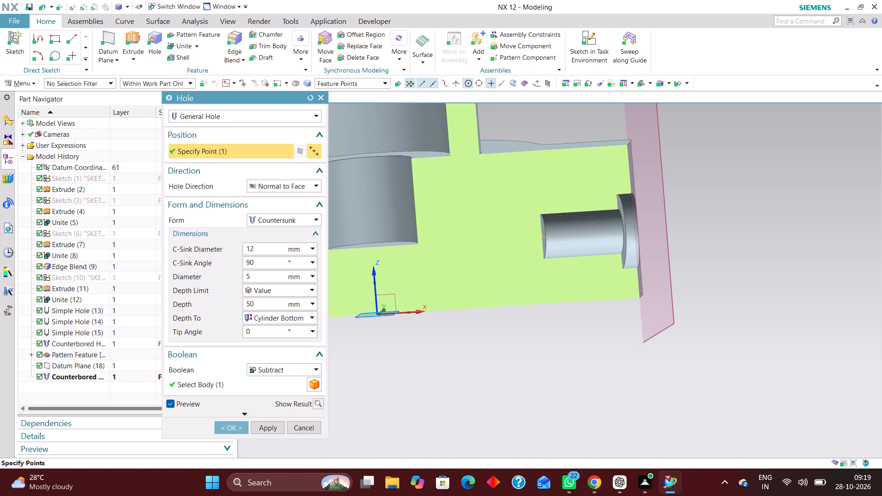
Examine the countersunk hole preview around the side hole's inner end from several angles.
middle_drag(693, 259, 663, 260)
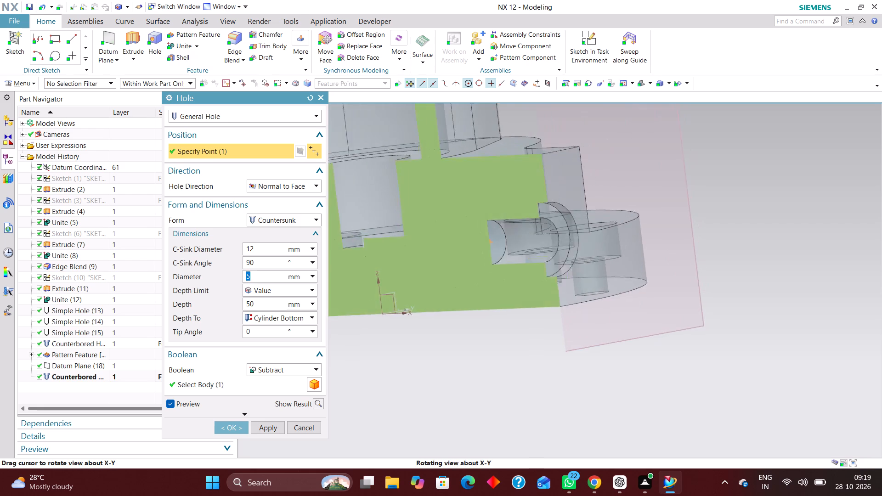
middle_drag(663, 260, 674, 257)
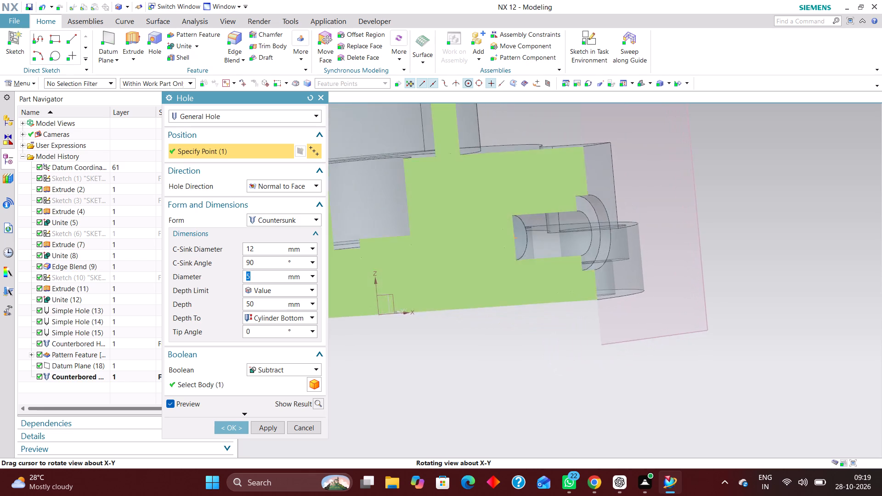
middle_drag(674, 257, 684, 266)
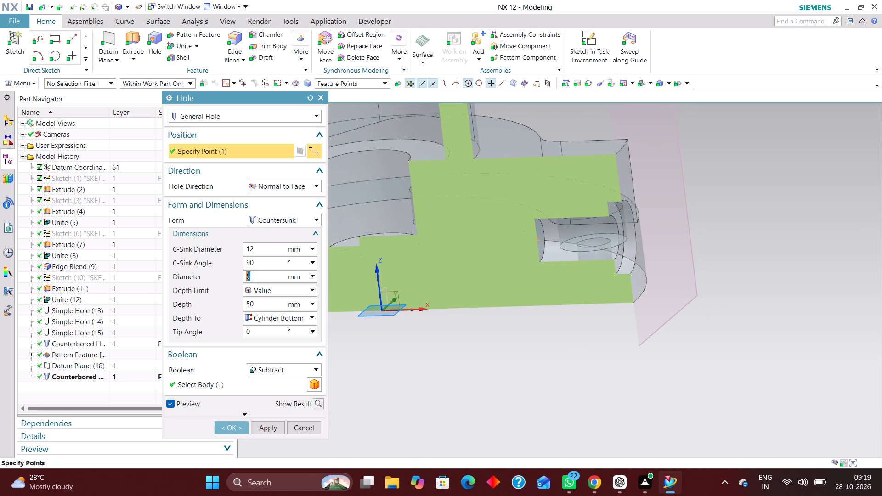
scroll(622, 324, down, 2)
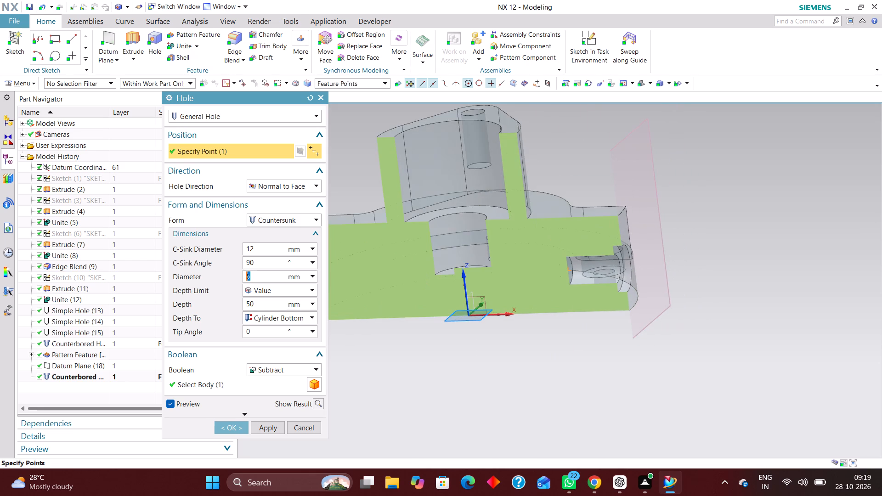
middle_drag(702, 308, 650, 320)
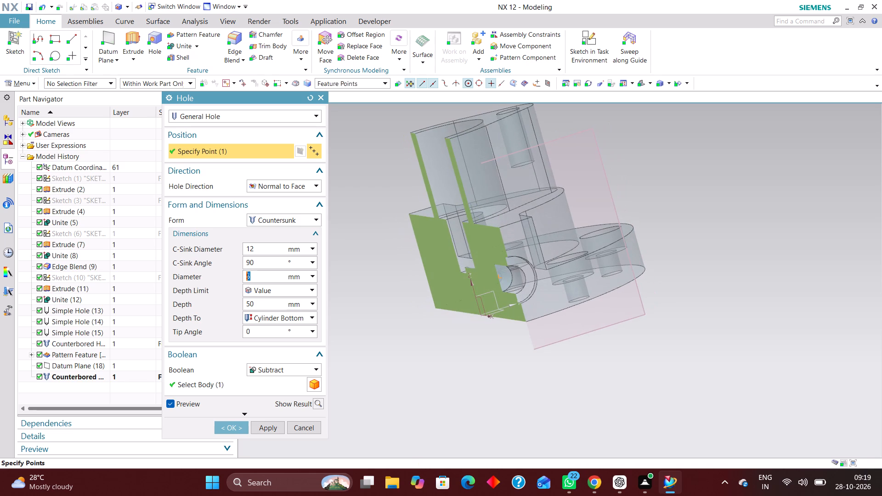
scroll(503, 283, up, 6)
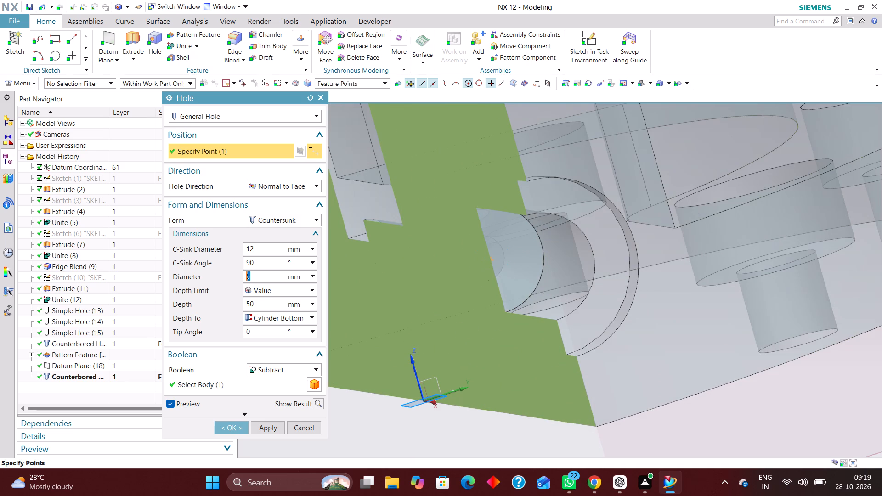
scroll(486, 340, down, 3)
middle_drag(458, 417, 492, 401)
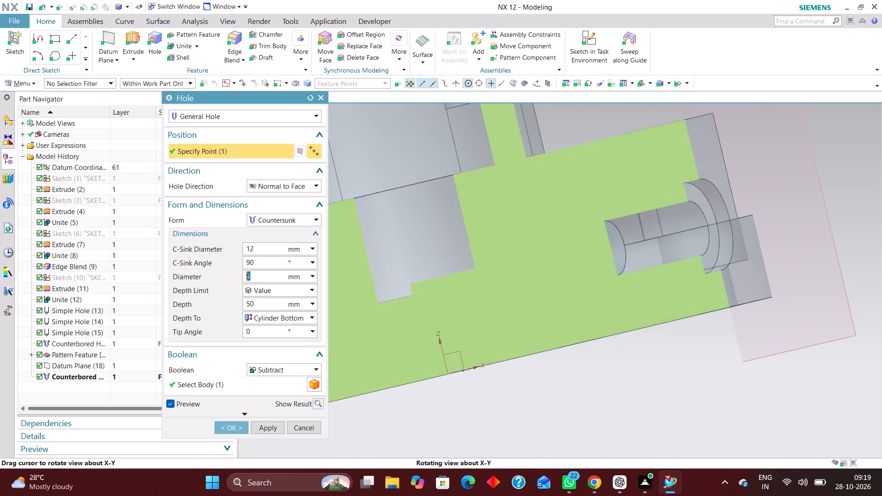
middle_drag(492, 401, 509, 404)
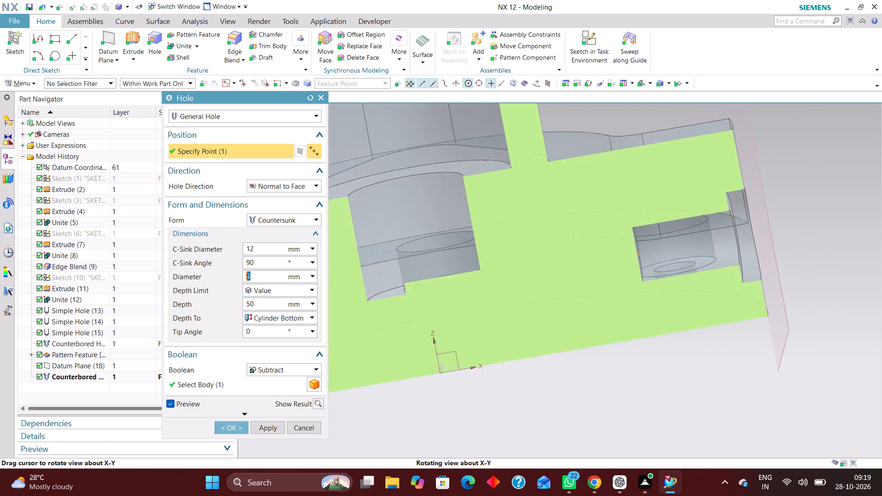
middle_drag(509, 404, 507, 407)
Set the countersunk hole's countersink angle to 45° and depth to 15 mm, and create it as a subtraction from the body.
drag(268, 264, 228, 263)
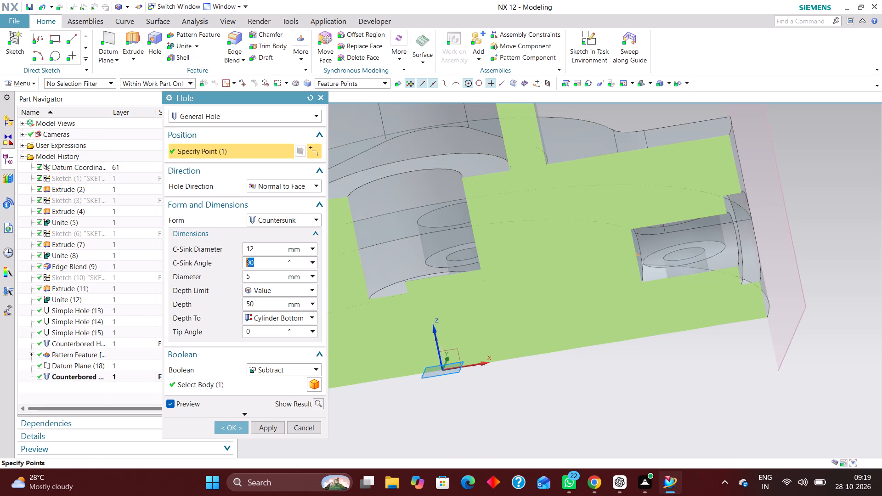
drag(228, 263, 227, 263)
text(45)
key(Return)
drag(260, 304, 257, 303)
drag(257, 303, 221, 303)
text(15)
key(Return)
click(234, 428)
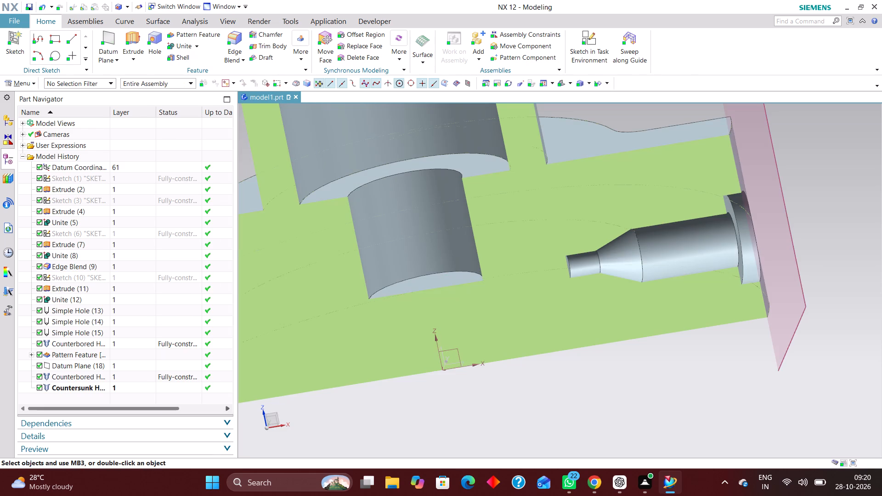
Edit the countersunk hole at the side hole's inner end to a depth of 30 mm.
scroll(525, 338, down, 4)
right_drag(709, 286, 637, 288)
scroll(554, 372, up, 3)
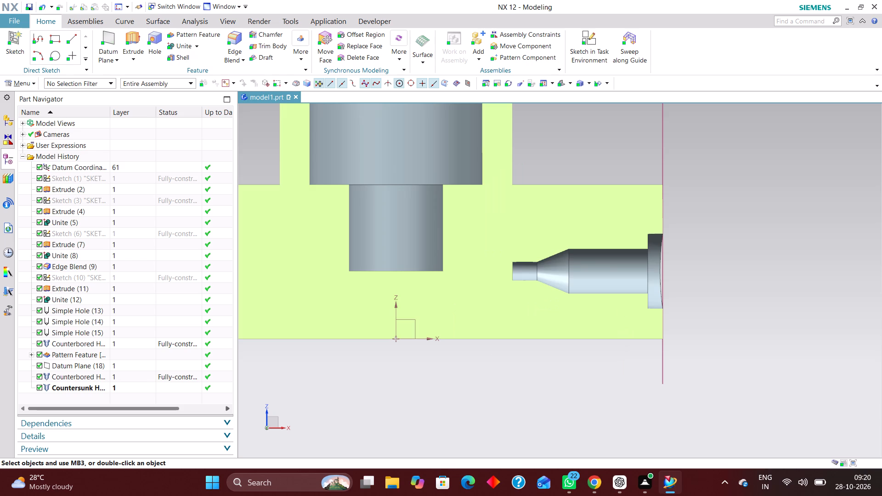
click(123, 389)
right_click(123, 389)
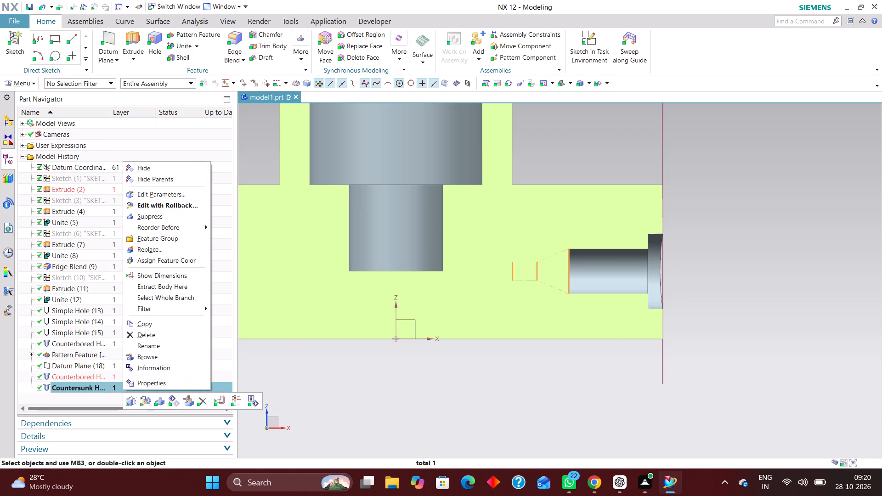
click(189, 203)
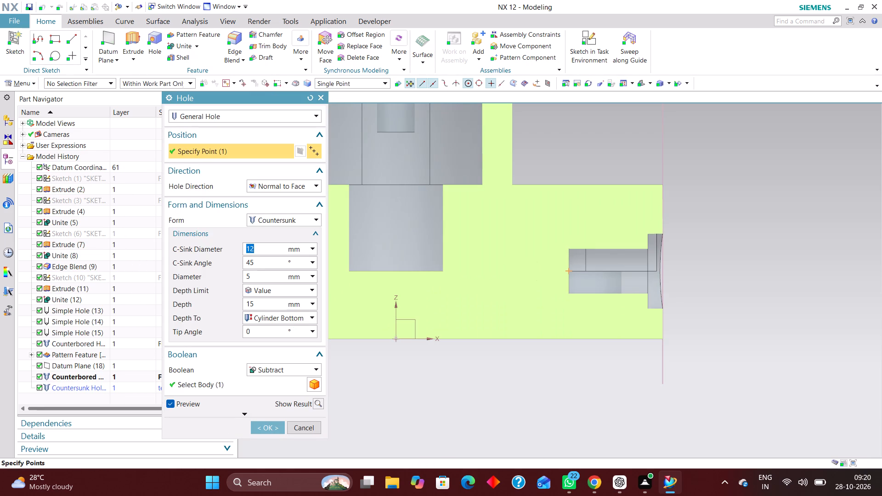
drag(262, 304, 233, 309)
text(30)
key(Return)
click(268, 422)
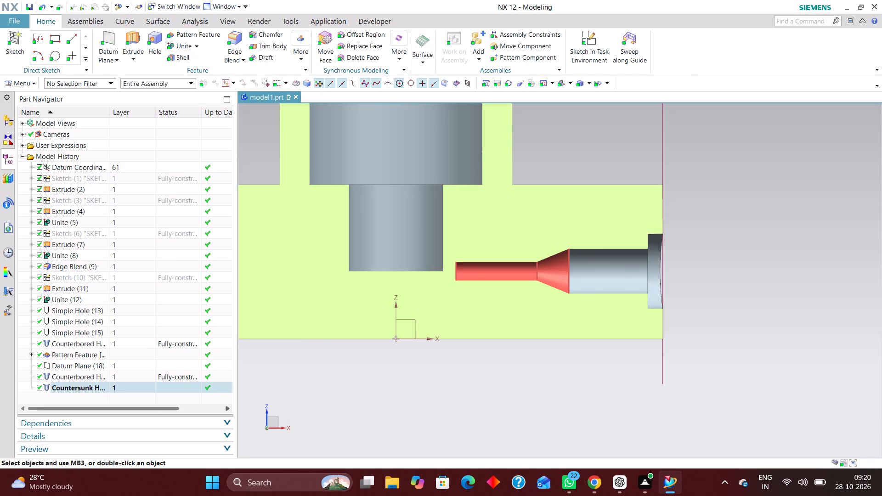
Edit the countersunk hole again and set its countersink angle to 90°.
click(124, 387)
right_click(124, 387)
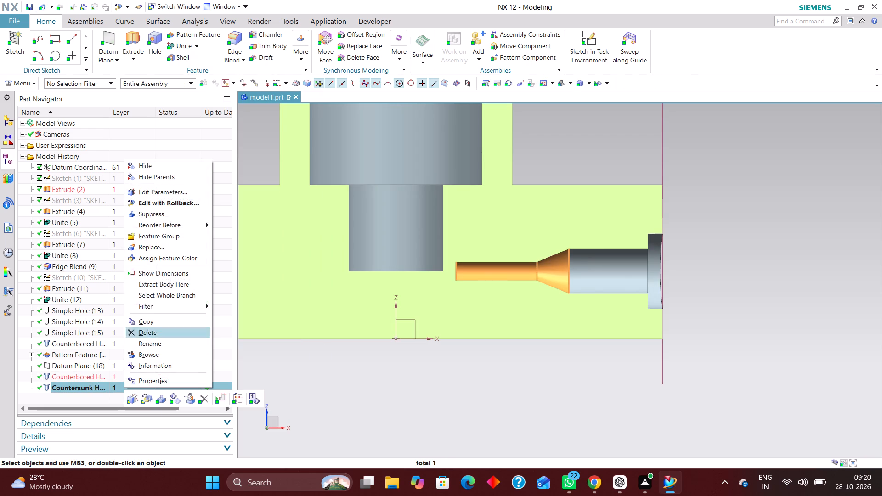
click(178, 204)
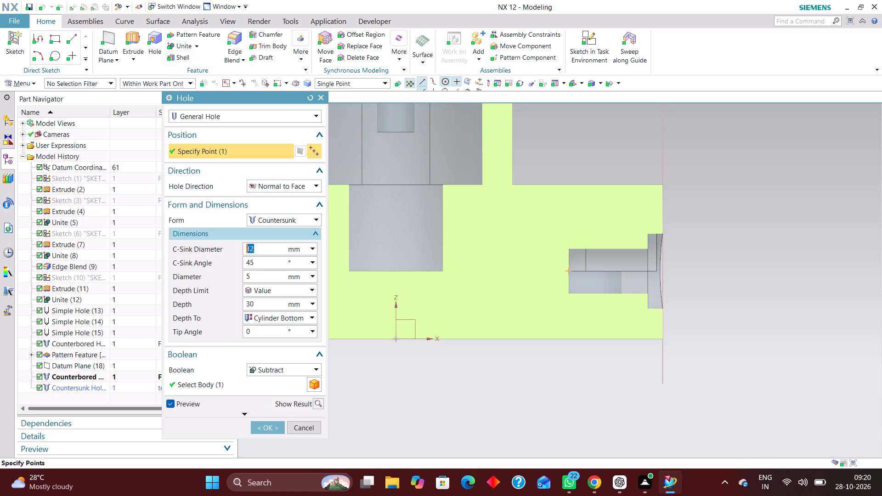
drag(262, 262, 219, 263)
text(90)
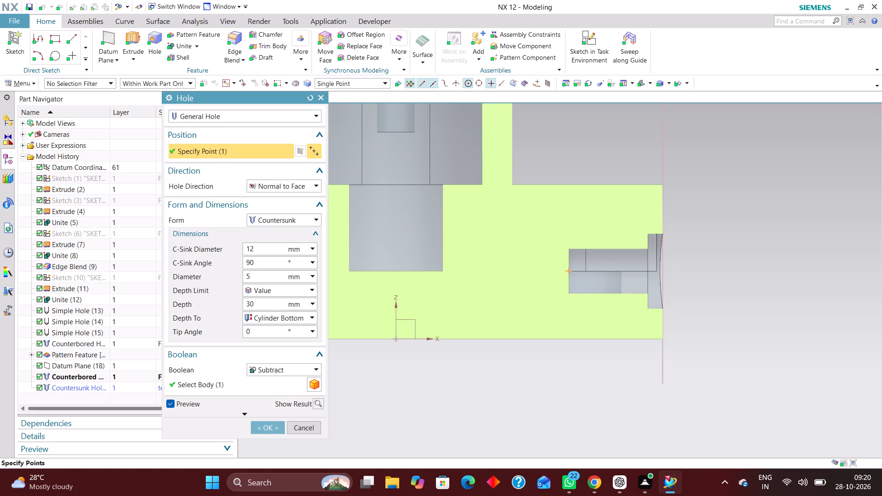
click(273, 424)
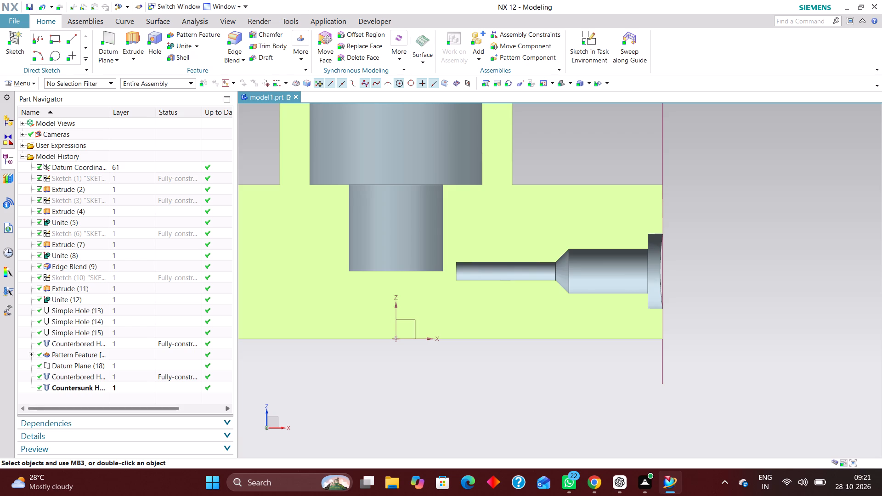
Reorient the view section perpendicular to X and offset it 166 mm, clear of the housing, to show the whole body.
scroll(190, 327, down, 2)
scroll(464, 314, down, 4)
scroll(685, 319, down, 2)
middle_drag(678, 324, 665, 328)
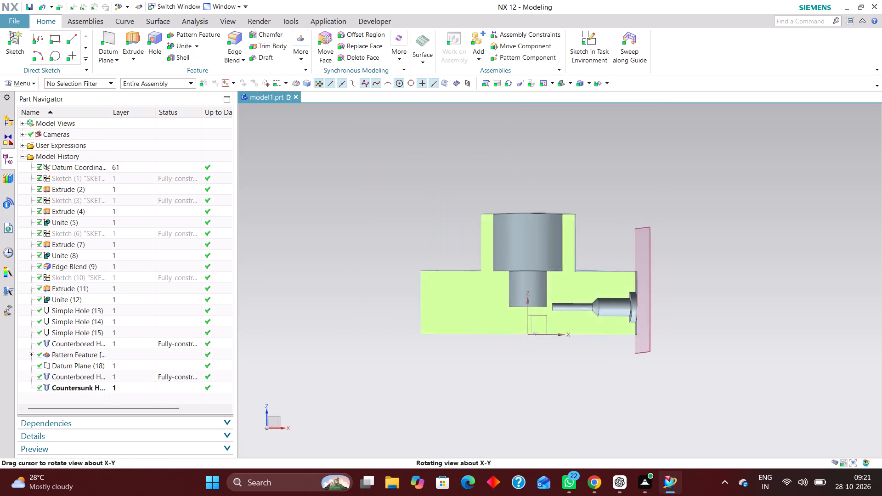
middle_drag(665, 328, 645, 338)
scroll(678, 303, up, 2)
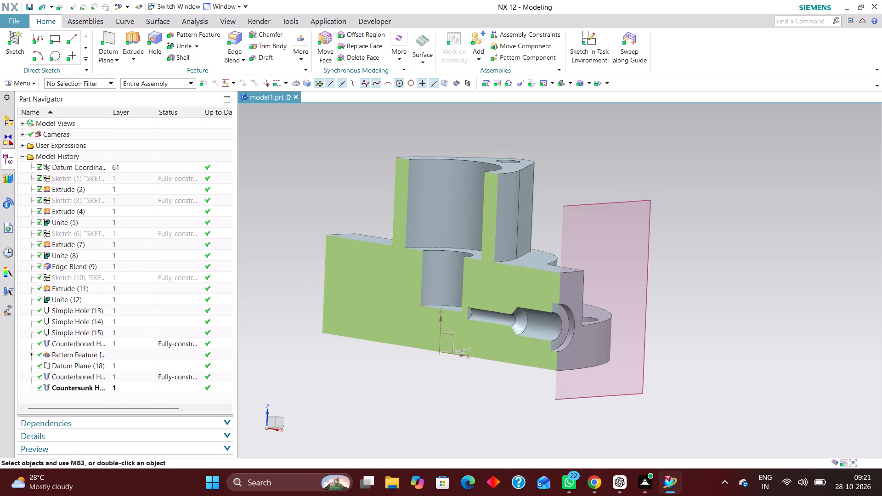
key(ctrl+h)
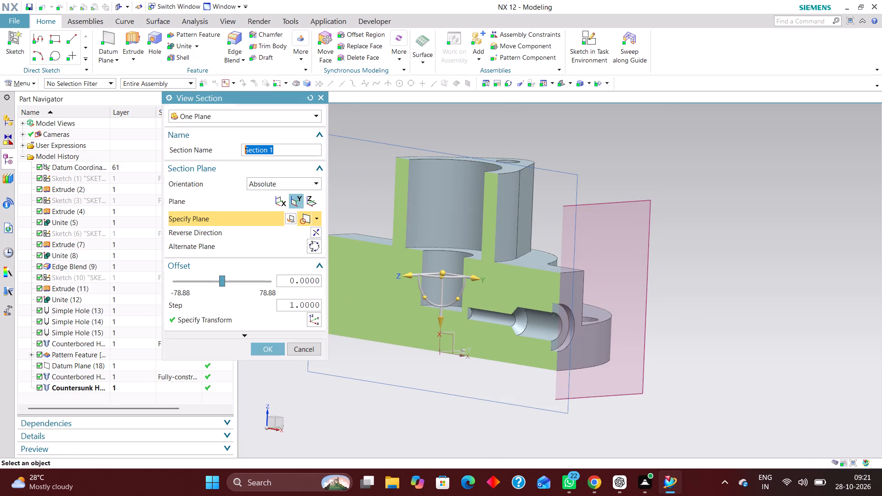
click(279, 199)
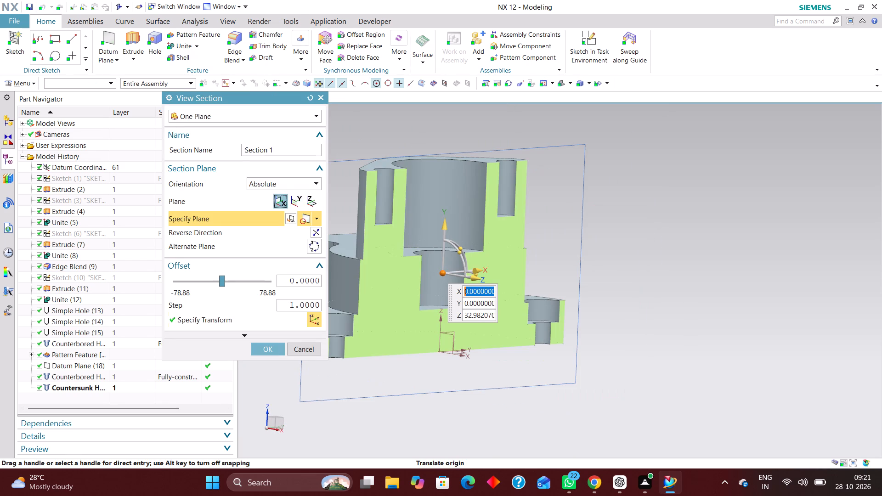
click(311, 202)
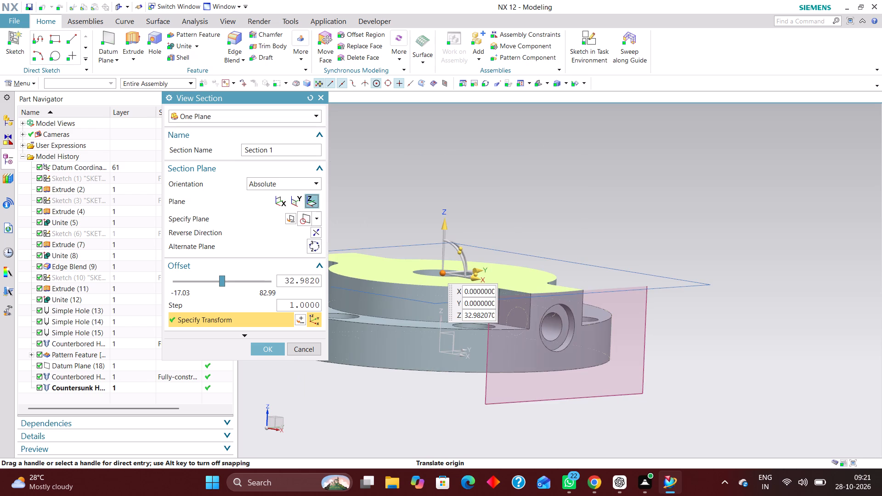
click(280, 201)
drag(472, 277, 632, 309)
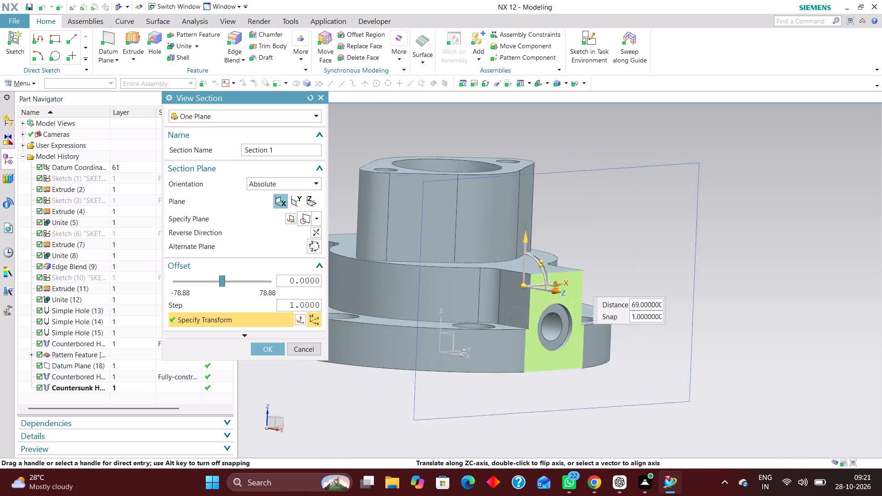
drag(632, 309, 746, 328)
click(265, 351)
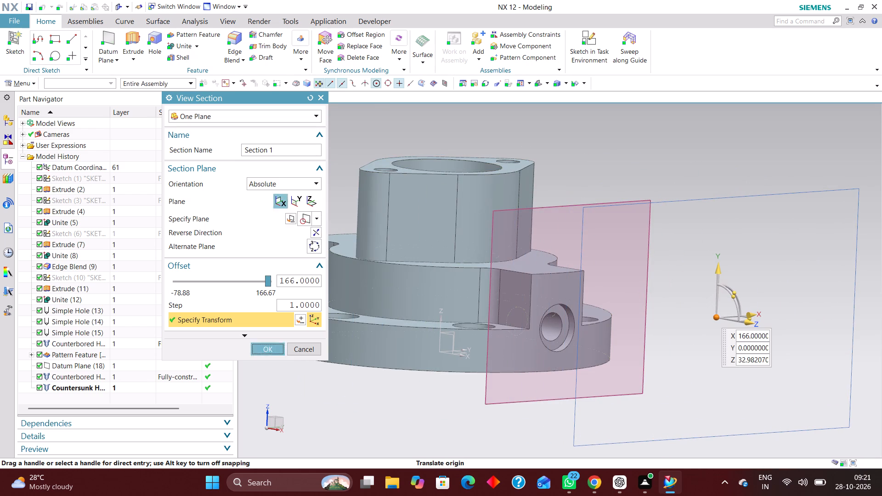
Hide the datum plane at the side hole's outer face.
scroll(547, 271, down, 1)
right_drag(611, 214, 616, 286)
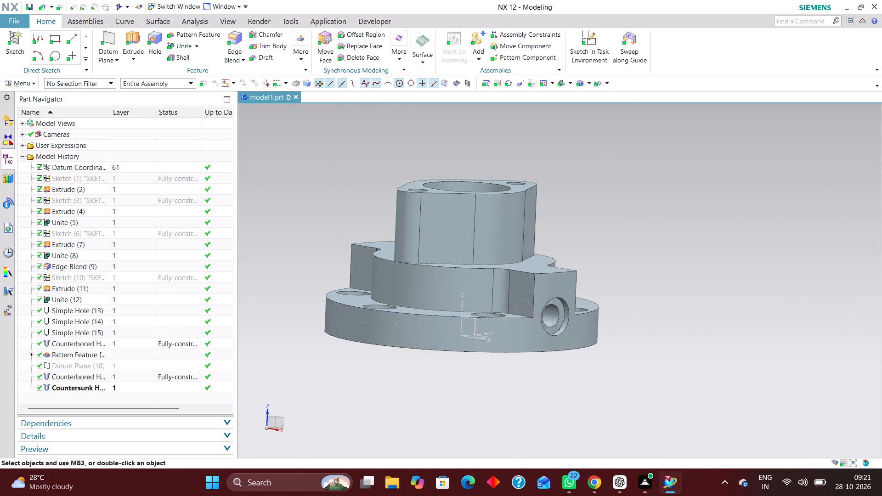
Sketch a 62 mm diameter circle centred on the origin of the datum XY plane and finish the sketch.
middle_drag(493, 379, 522, 375)
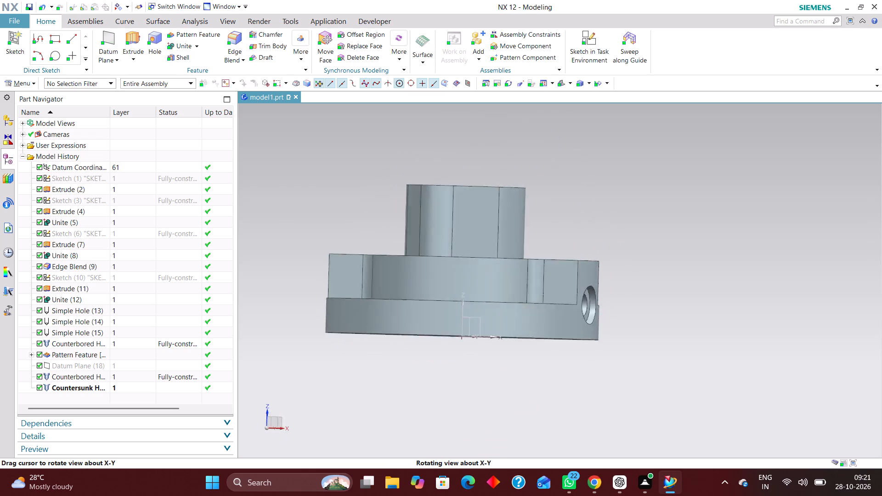
middle_drag(522, 375, 503, 386)
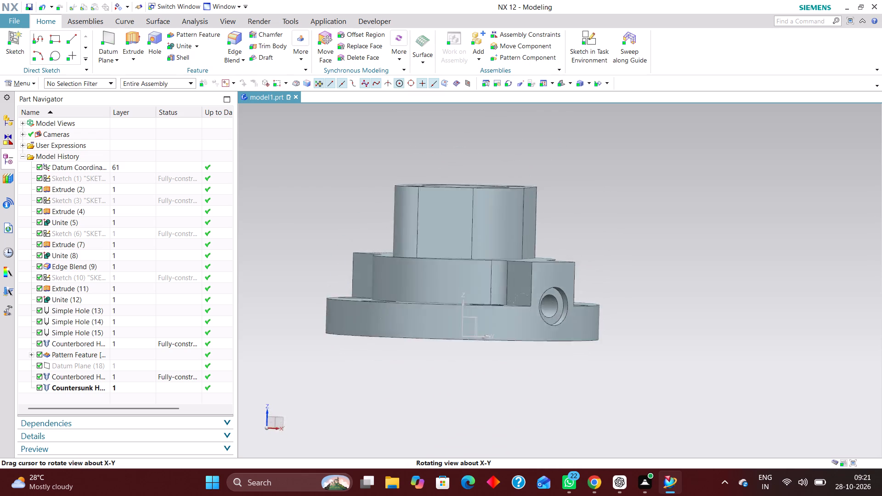
middle_drag(503, 386, 508, 396)
click(592, 34)
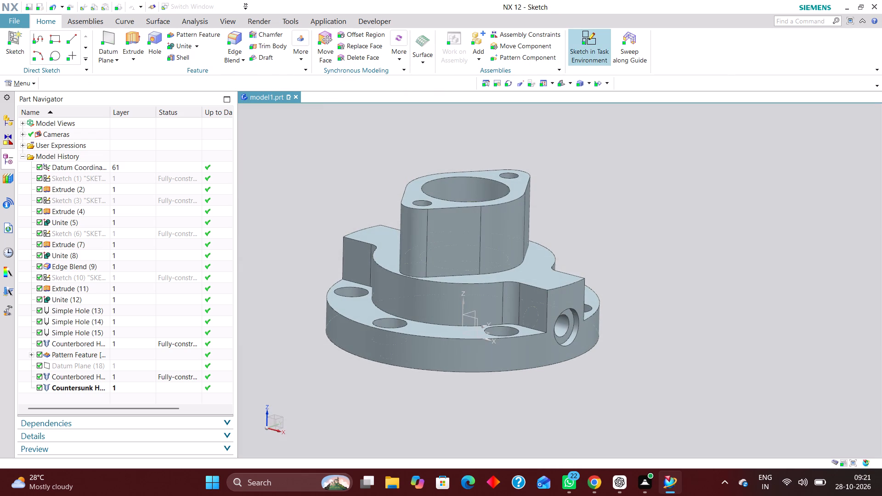
middle_drag(503, 328, 485, 339)
scroll(493, 334, up, 6)
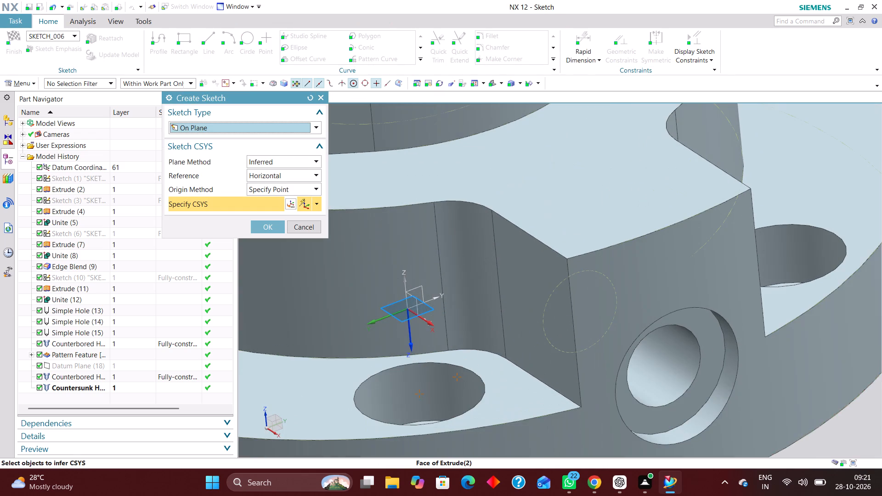
click(427, 313)
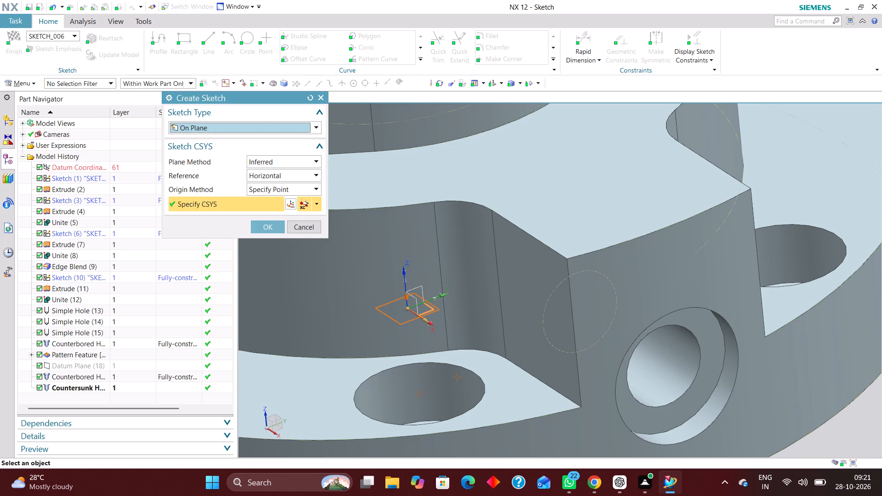
click(266, 230)
scroll(480, 224, down, 6)
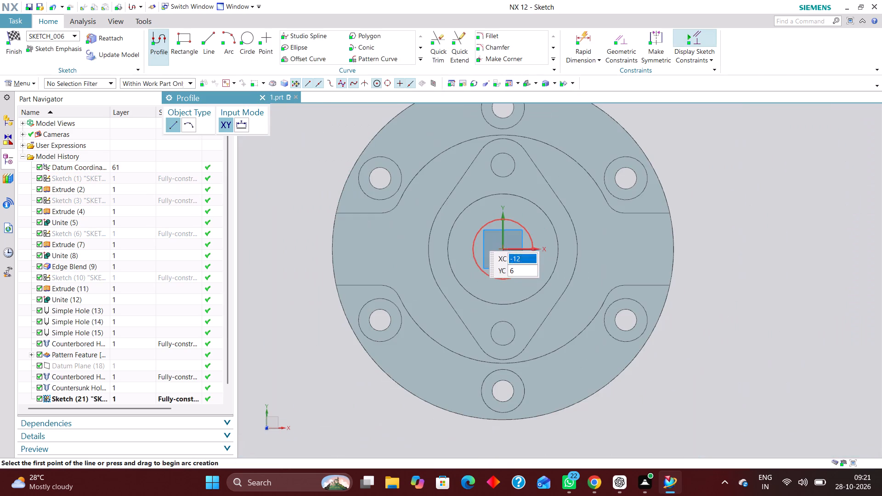
click(249, 34)
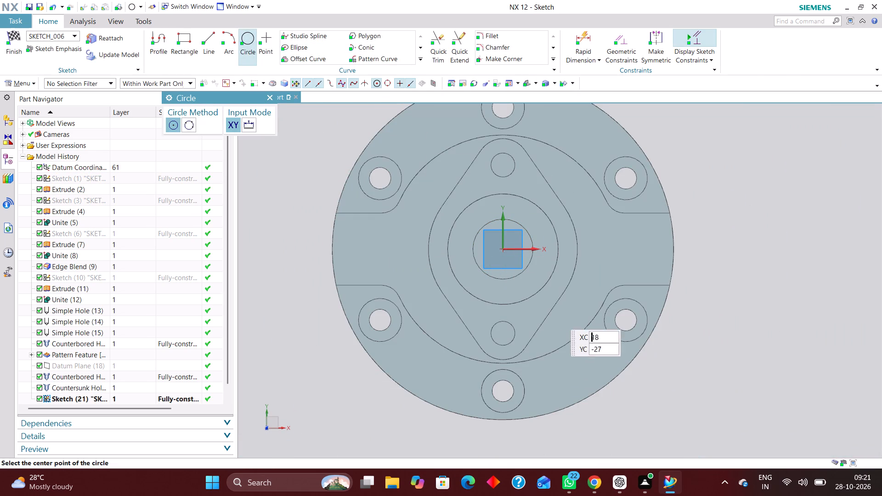
click(502, 249)
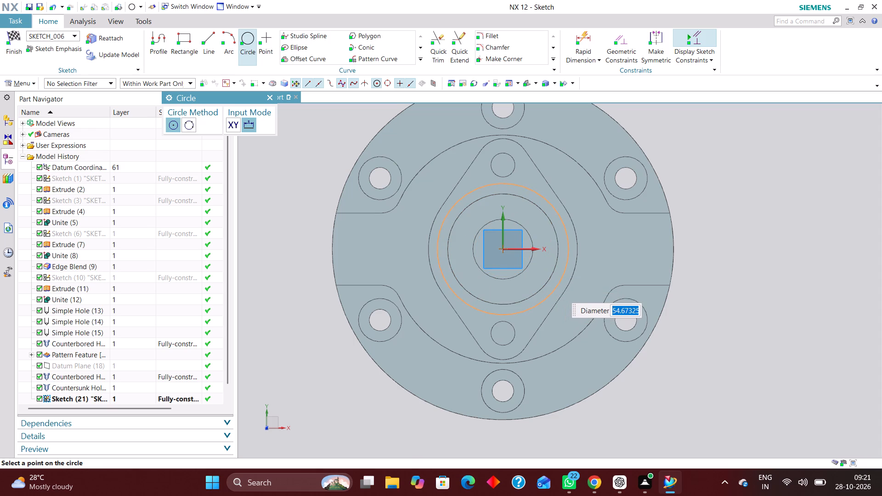
text(62)
key(Return)
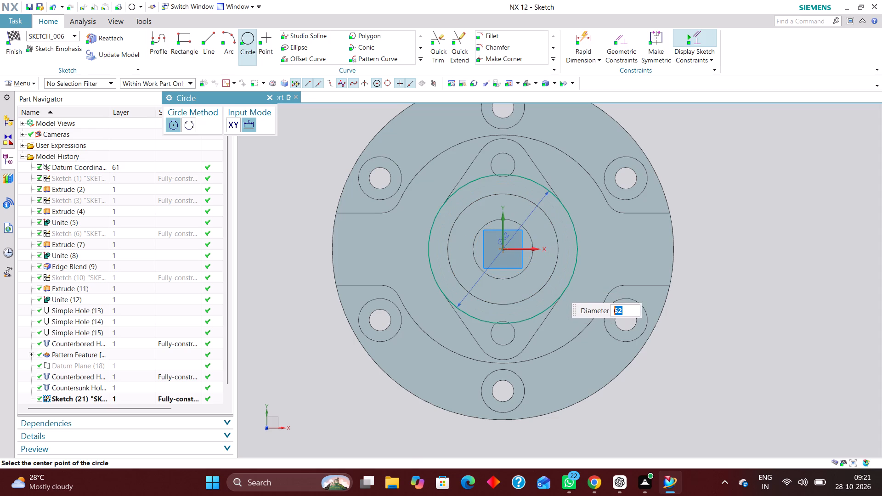
click(273, 96)
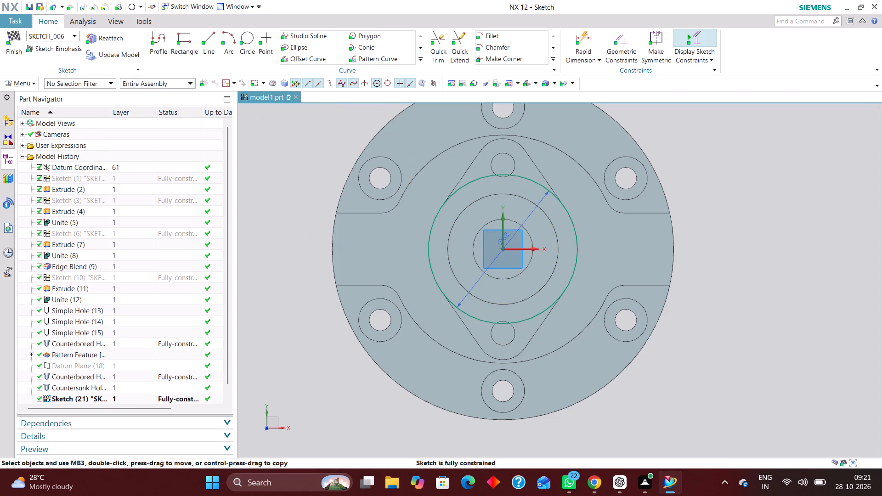
click(10, 40)
Hide the housing body so that only the new circle sketch and the datum axes are displayed.
scroll(570, 244, down, 5)
right_drag(520, 194, 521, 212)
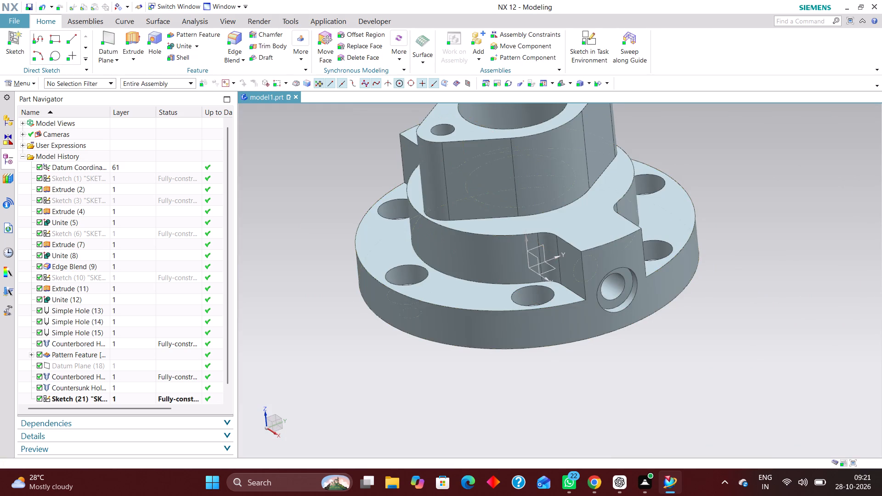
right_drag(521, 212, 526, 291)
Set up an extrusion of the 62 mm circle with a start distance of -13 mm and an end distance of 18 mm.
click(124, 41)
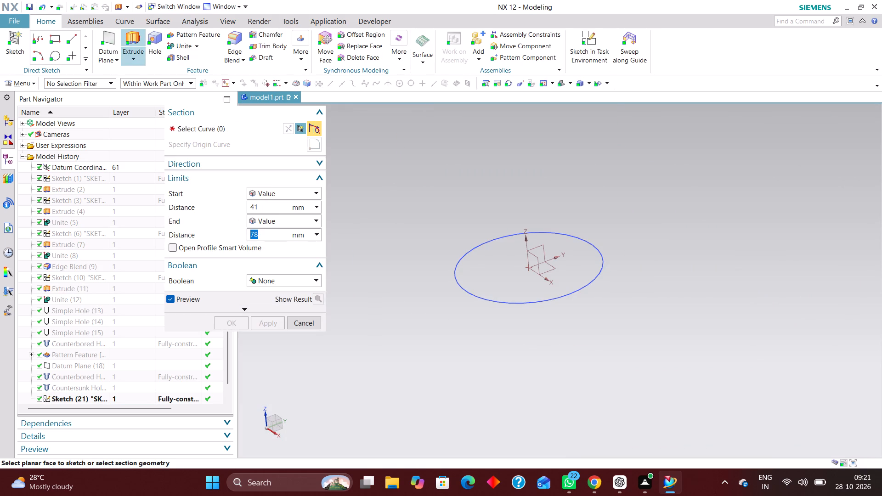
click(490, 299)
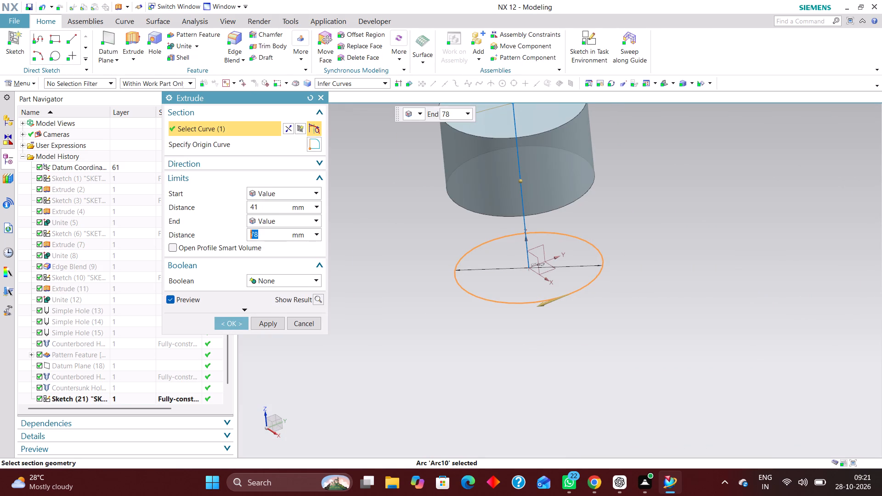
drag(264, 209, 226, 208)
key(0)
key(Return)
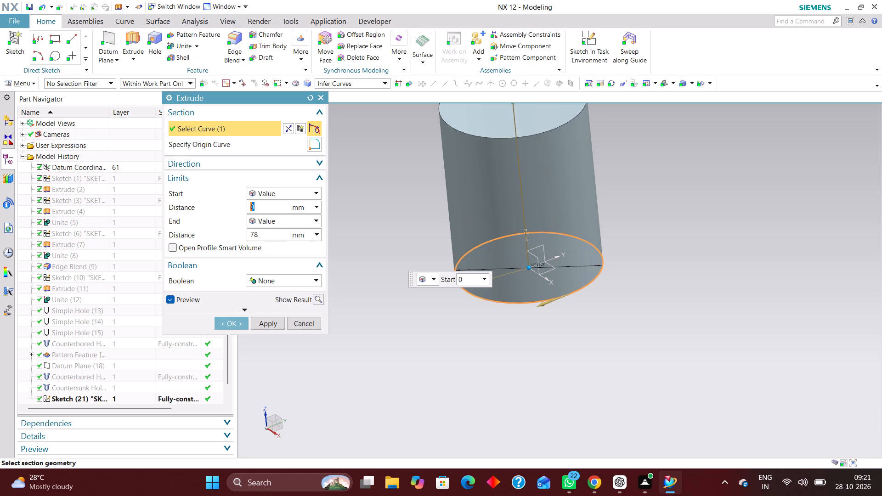
drag(266, 234, 234, 231)
text(18)
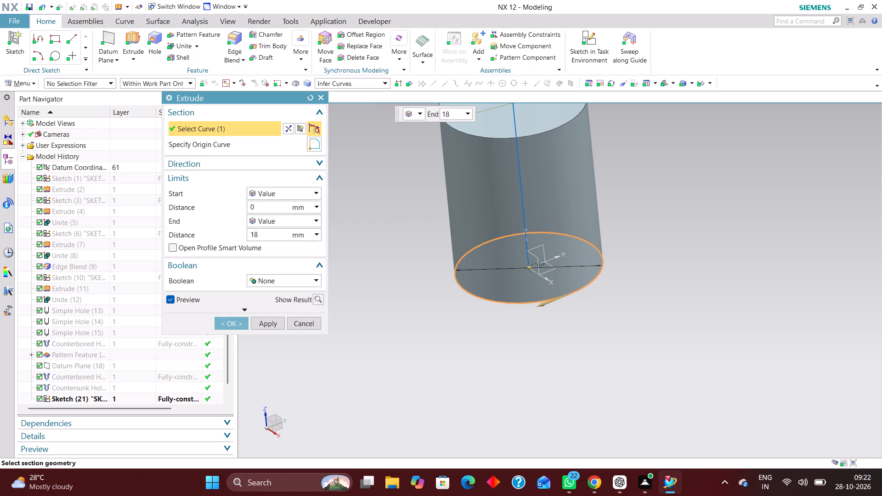
key(Return)
middle_drag(499, 351, 509, 326)
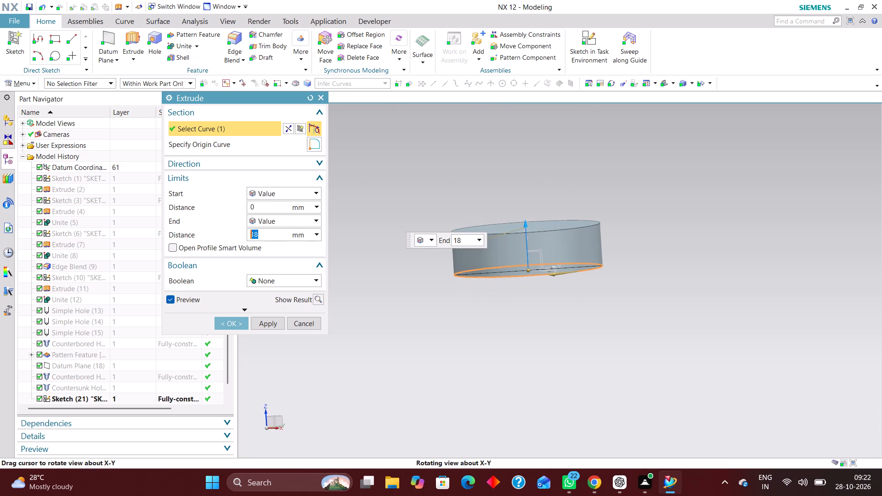
middle_drag(509, 326, 509, 326)
drag(527, 271, 530, 303)
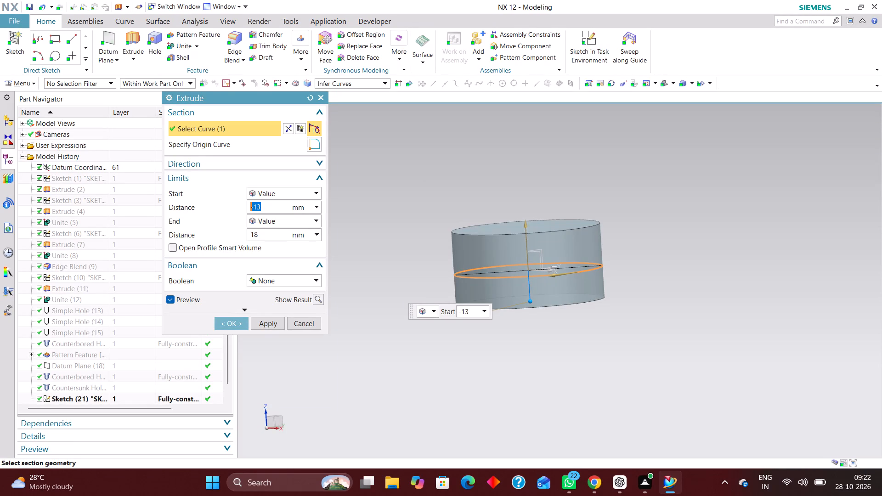
Show the hidden housing body again and finish the circle's extrusion as a separate body.
right_click(79, 378)
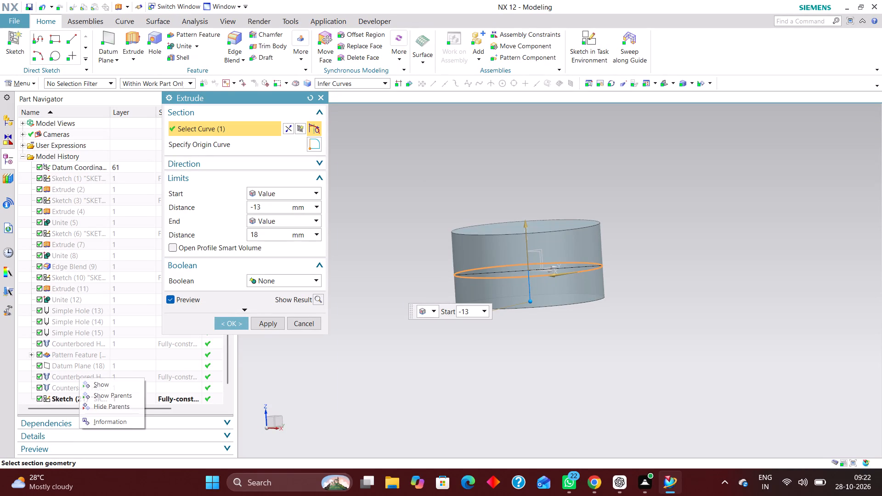
click(102, 384)
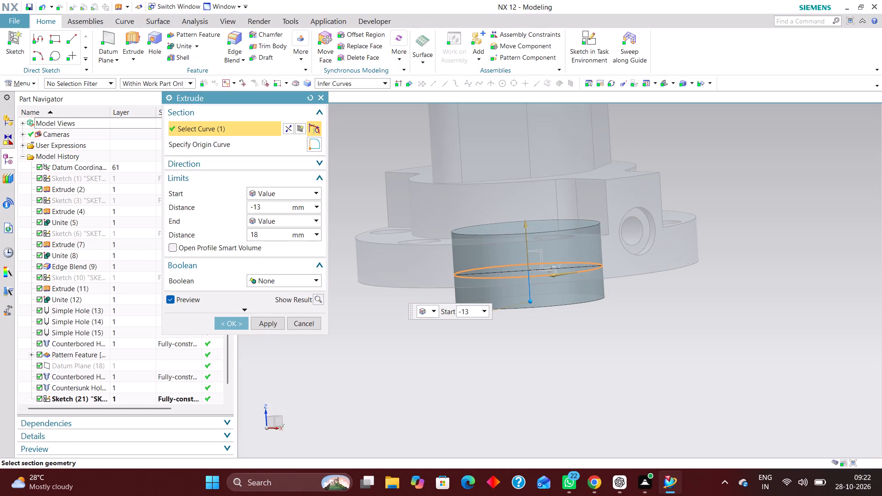
middle_drag(561, 361, 552, 373)
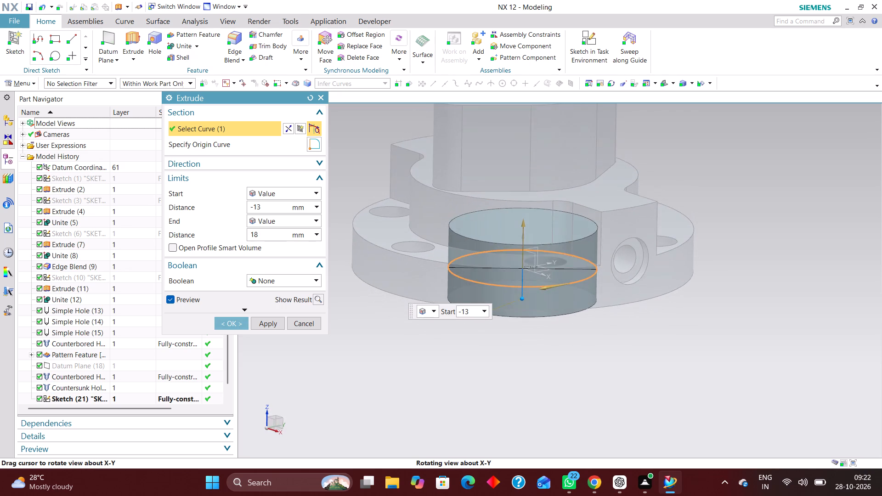
middle_drag(552, 373, 547, 373)
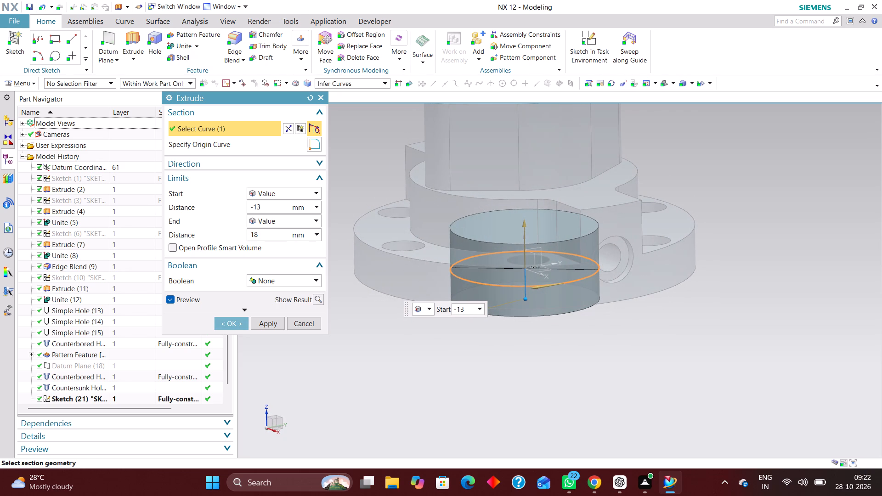
click(233, 321)
Subtract the new cylinder from the housing body to cut a round recess into the flange's underside.
middle_drag(615, 371, 600, 348)
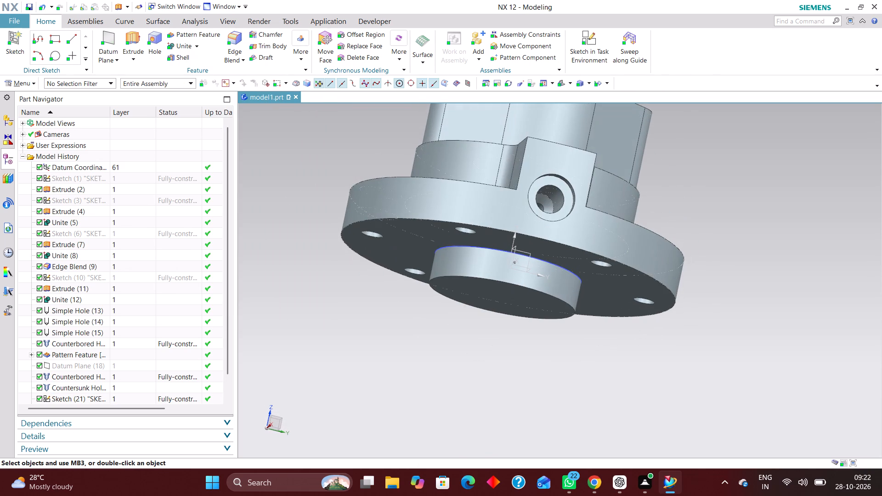
click(196, 47)
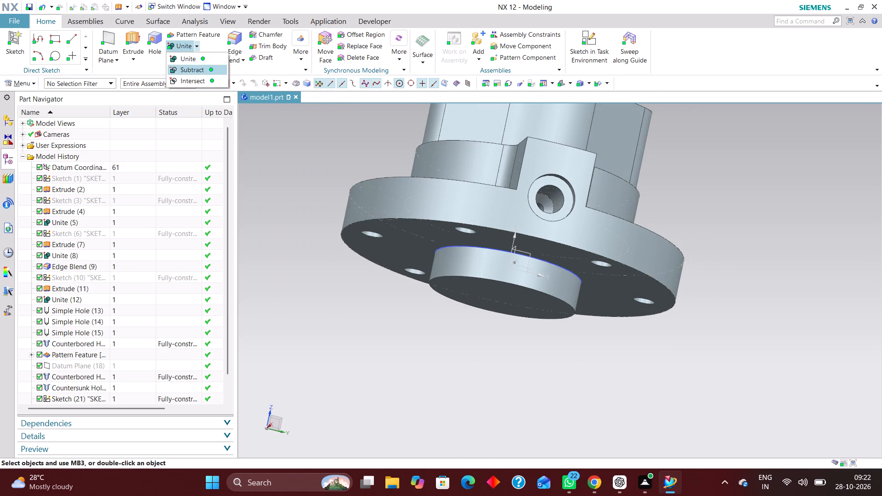
click(200, 68)
click(466, 186)
click(486, 273)
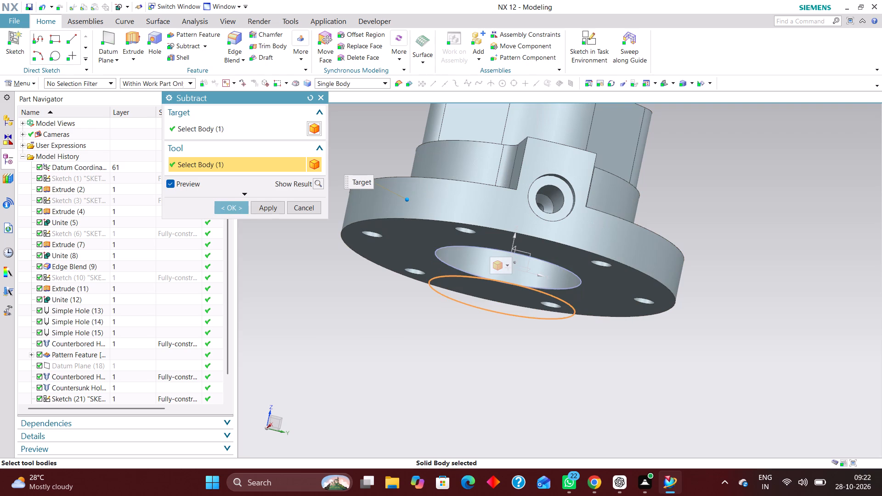
click(240, 209)
Hide the 62 mm circle sketch at the rim of the underside recess.
middle_drag(510, 331, 521, 304)
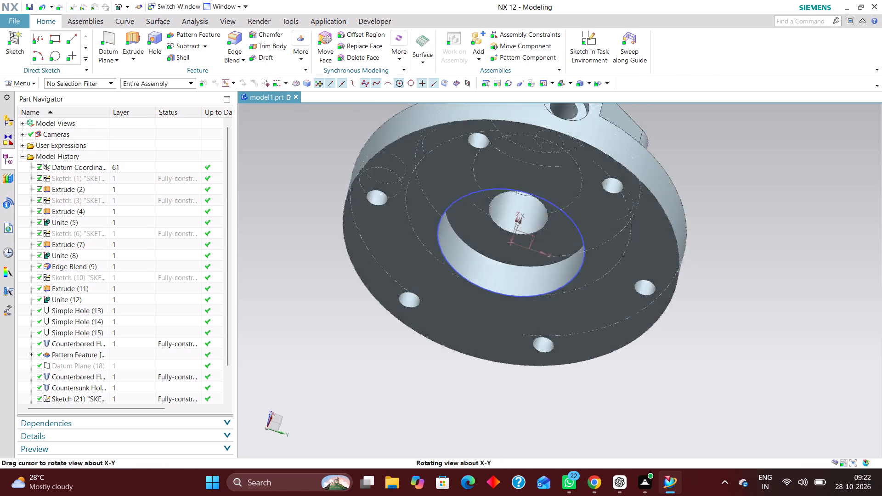
middle_drag(521, 304, 524, 312)
scroll(524, 311, up, 1)
right_drag(519, 292, 520, 327)
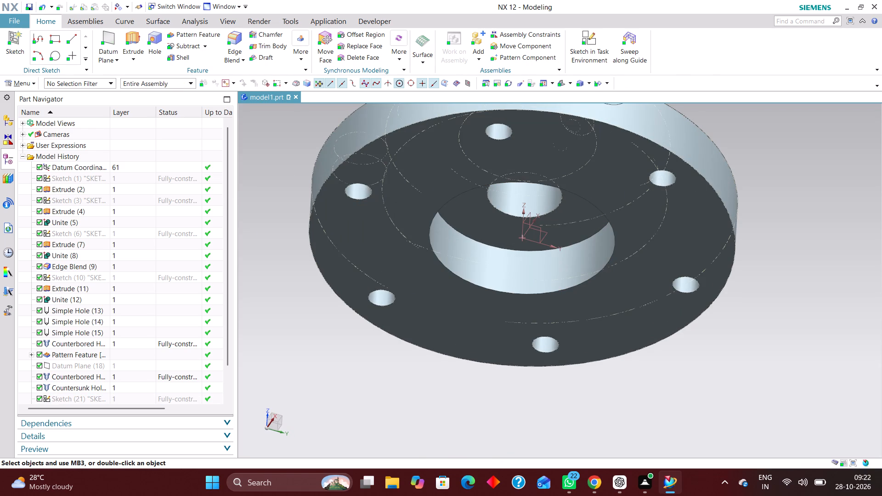
Examine the housing from below and from the side, including the new base recess and the side hole.
key(End)
scroll(590, 410, up, 4)
middle_drag(637, 400, 637, 395)
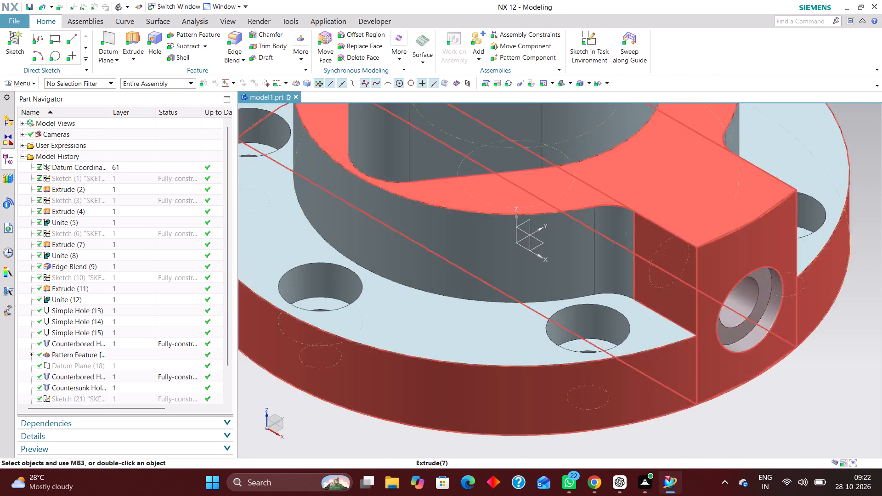
middle_drag(637, 395, 616, 330)
scroll(612, 259, down, 5)
scroll(599, 373, up, 1)
middle_drag(599, 374, 607, 344)
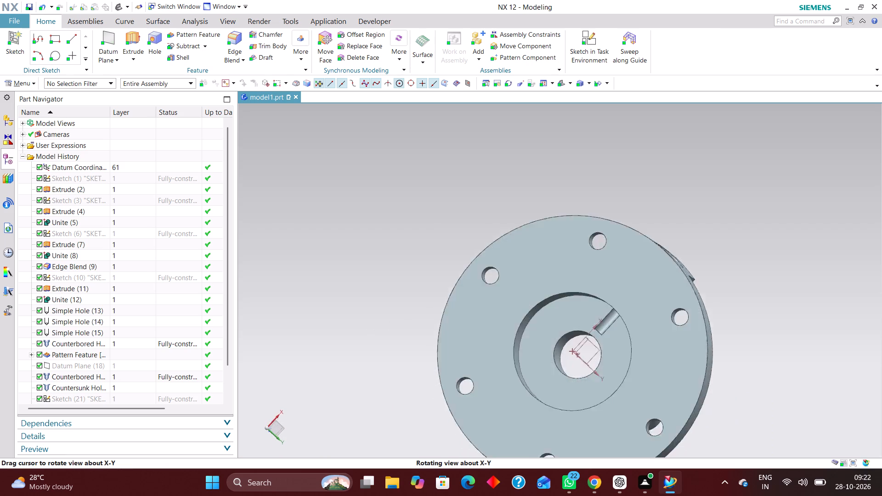
middle_drag(607, 344, 613, 392)
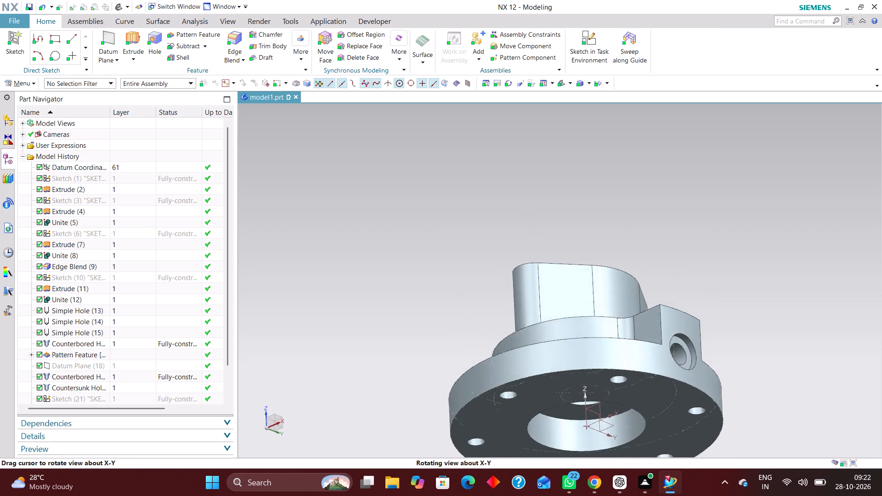
middle_drag(613, 392, 612, 416)
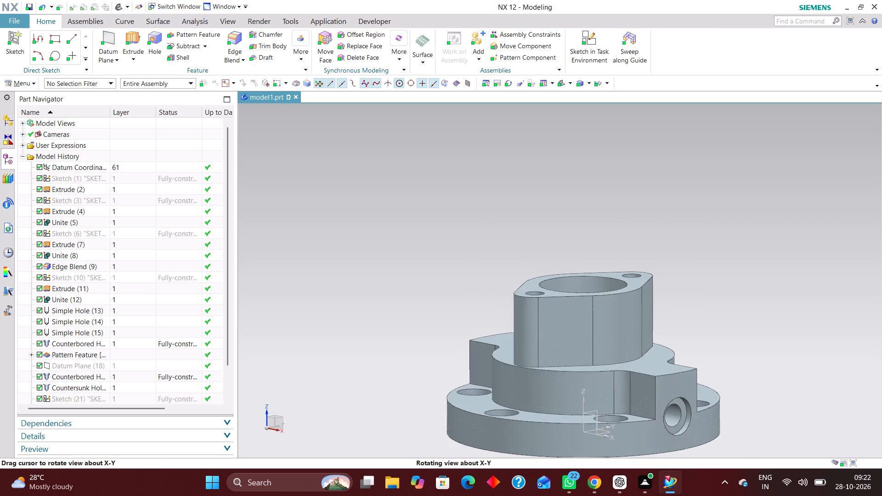
middle_drag(612, 416, 613, 417)
scroll(600, 347, down, 3)
scroll(615, 414, up, 4)
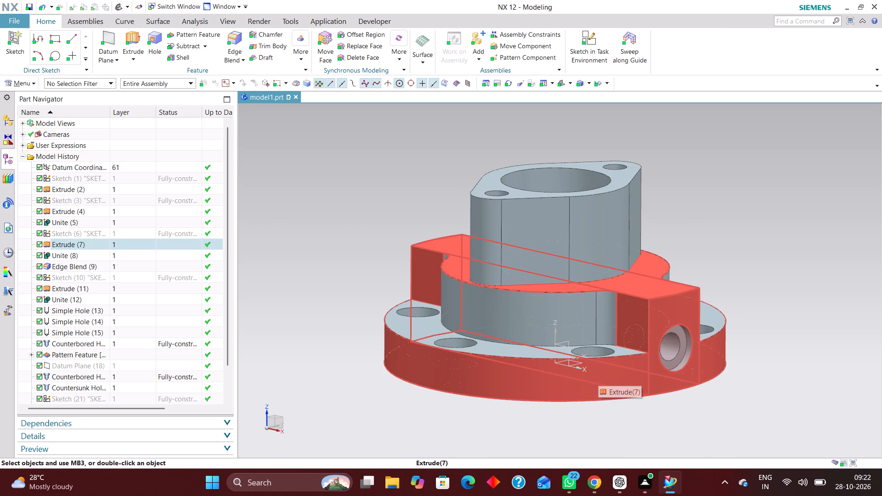
middle_drag(601, 405, 605, 395)
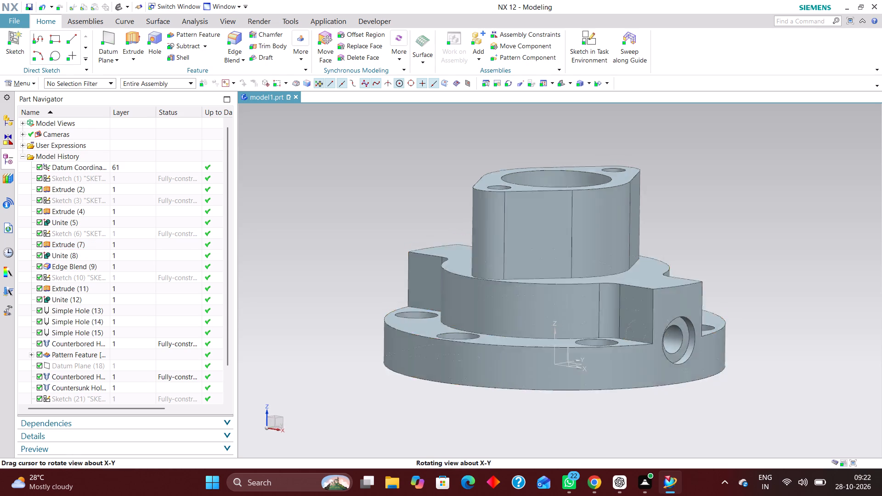
middle_drag(605, 395, 609, 396)
In a front view, section the housing perpendicular to Y at 0 mm offset to examine the bores, base recess and side hole.
right_drag(757, 265, 649, 259)
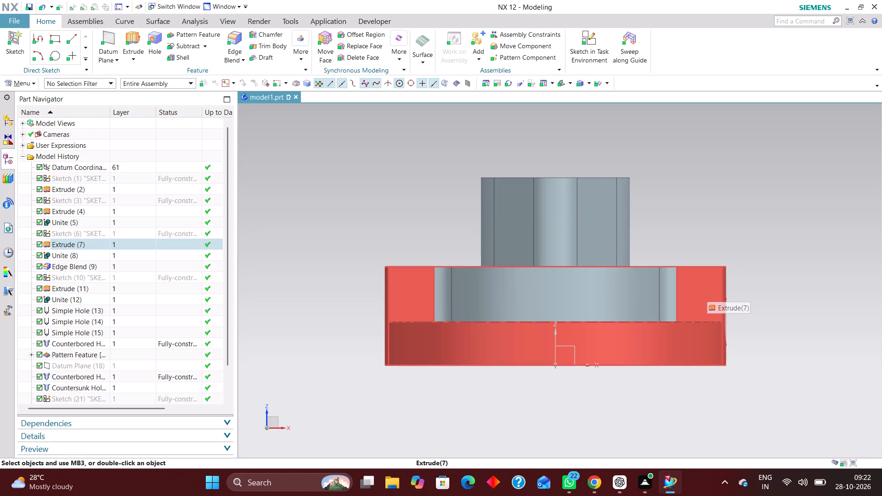
key(ctrl+h)
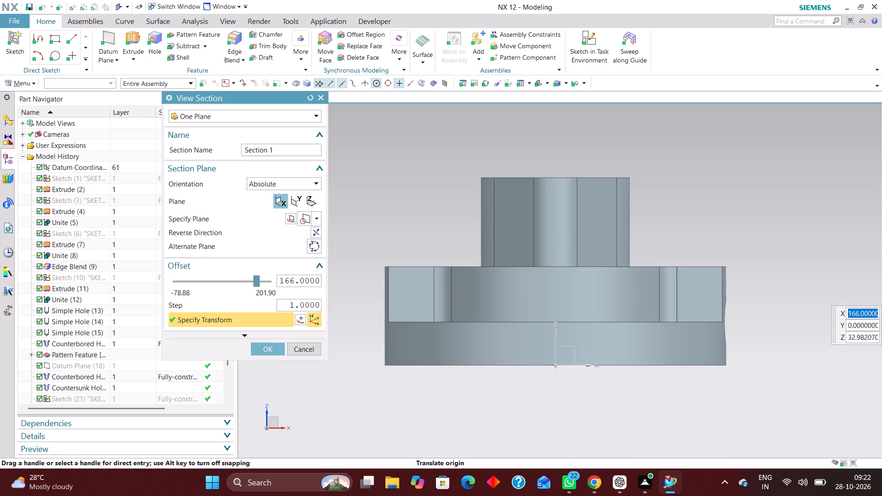
click(294, 198)
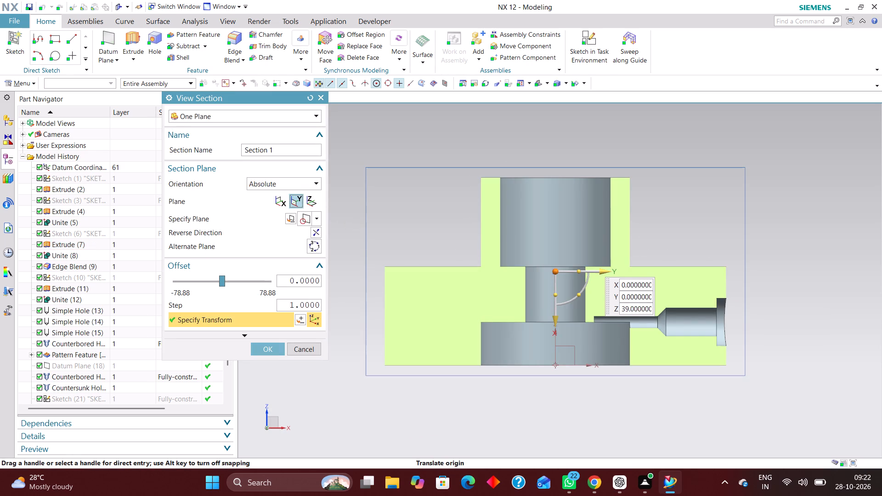
scroll(697, 239, up, 1)
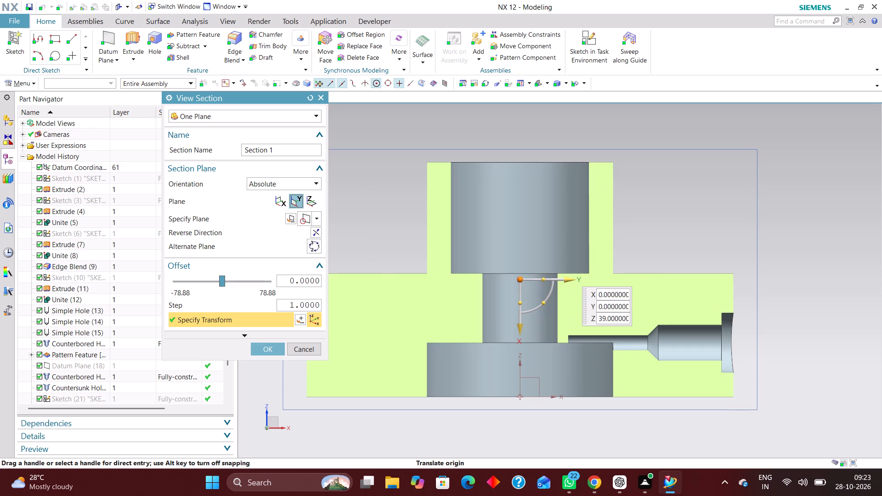
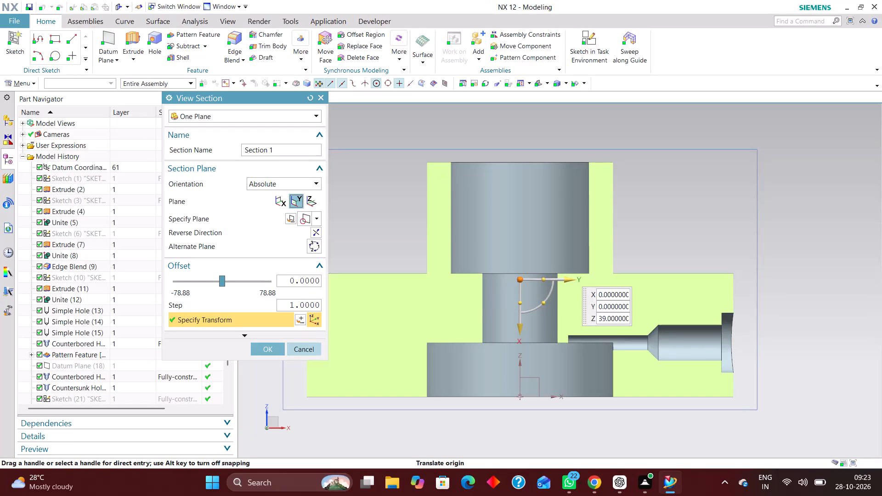
Apply the One Plane section perpendicular to Y at 0 mm offset to the housing.
click(263, 349)
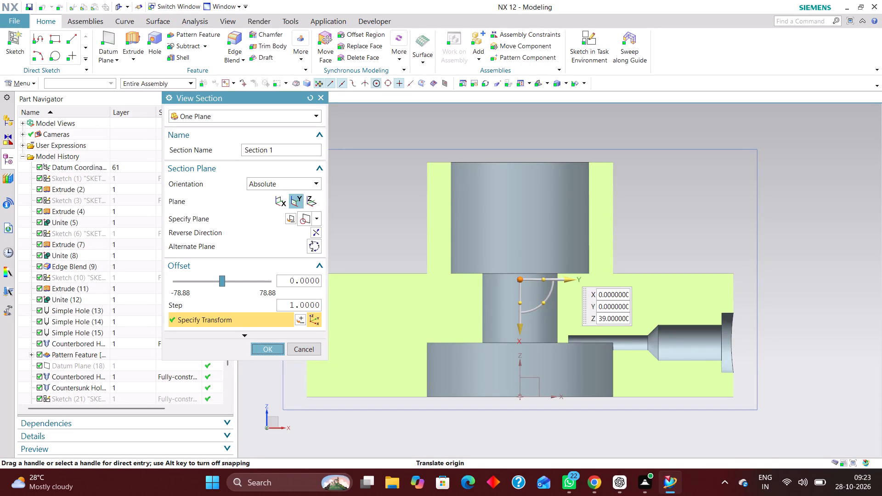
scroll(414, 221, down, 5)
scroll(453, 251, up, 3)
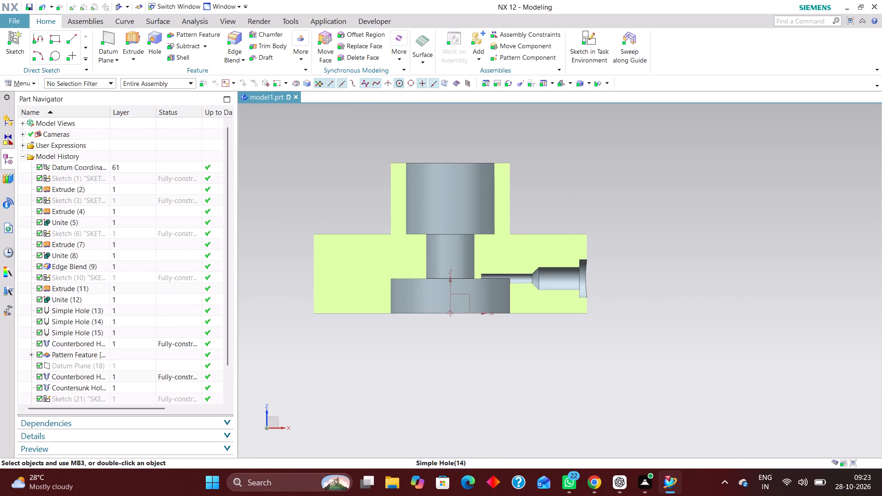
scroll(632, 239, down, 2)
scroll(578, 228, up, 2)
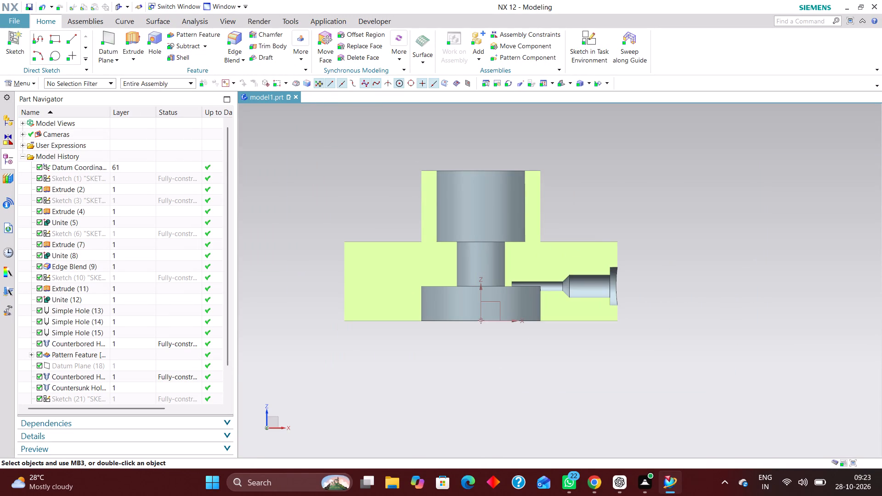
Sketch a 58 mm diameter circle centred on the origin in the base XY plane and finish the sketch.
click(582, 37)
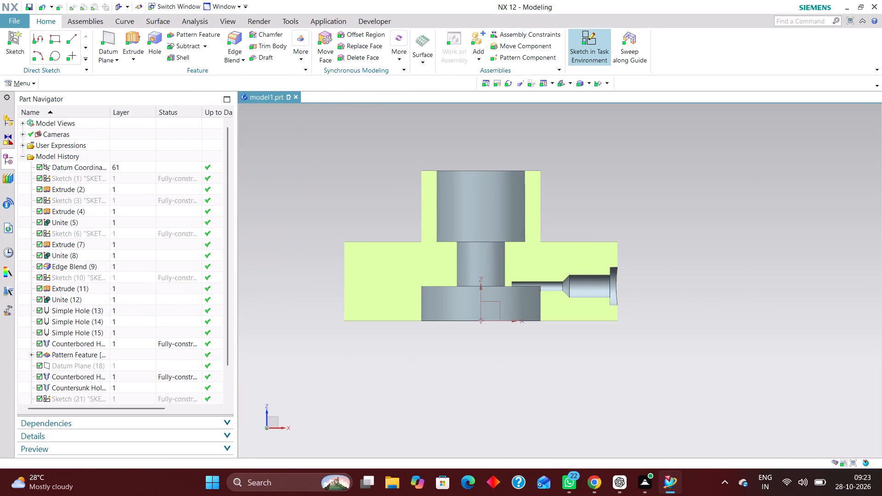
middle_drag(696, 266, 656, 290)
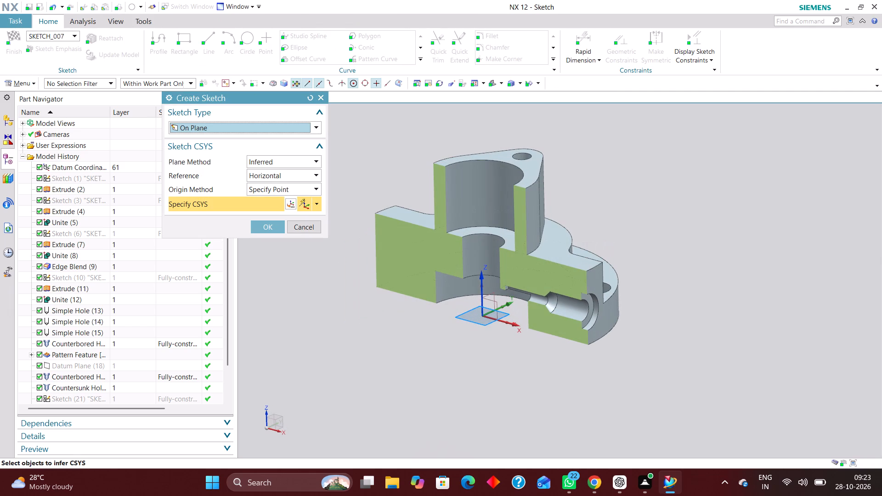
click(503, 316)
click(271, 227)
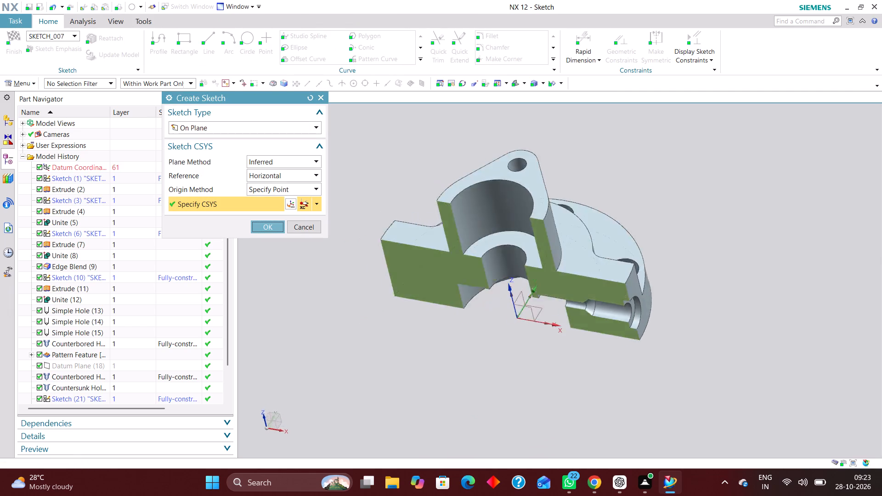
click(249, 36)
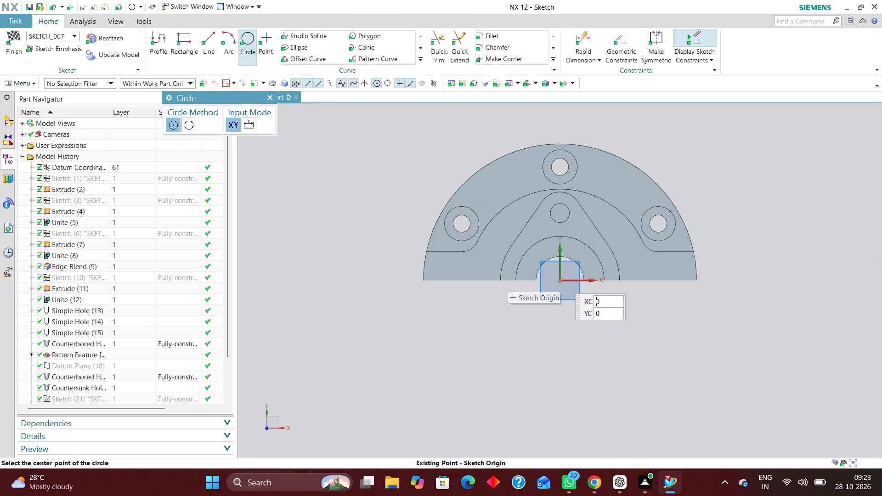
click(560, 280)
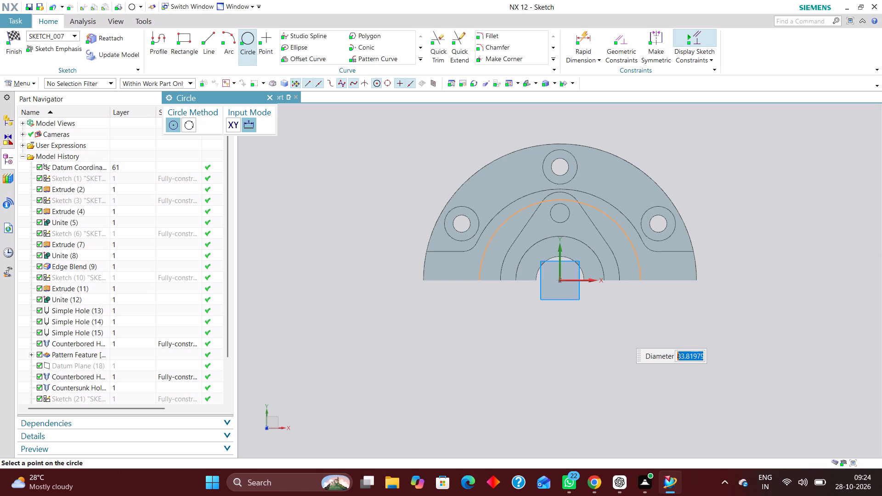
text(58)
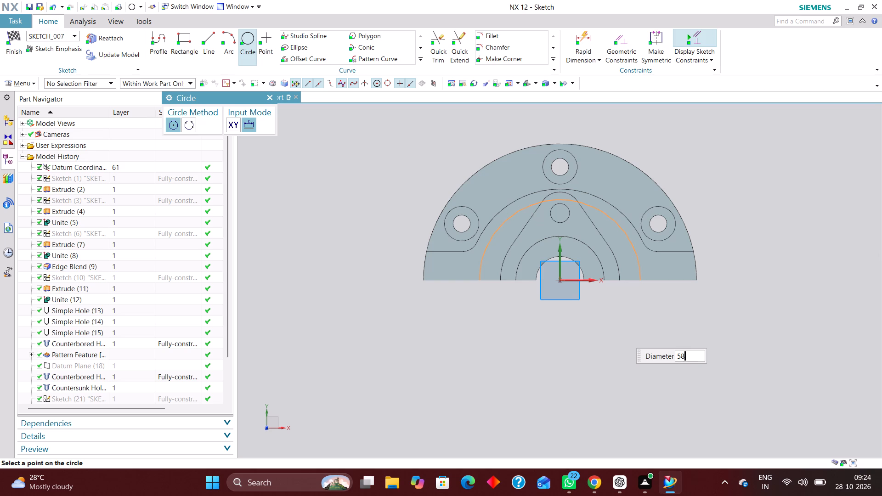
key(Return)
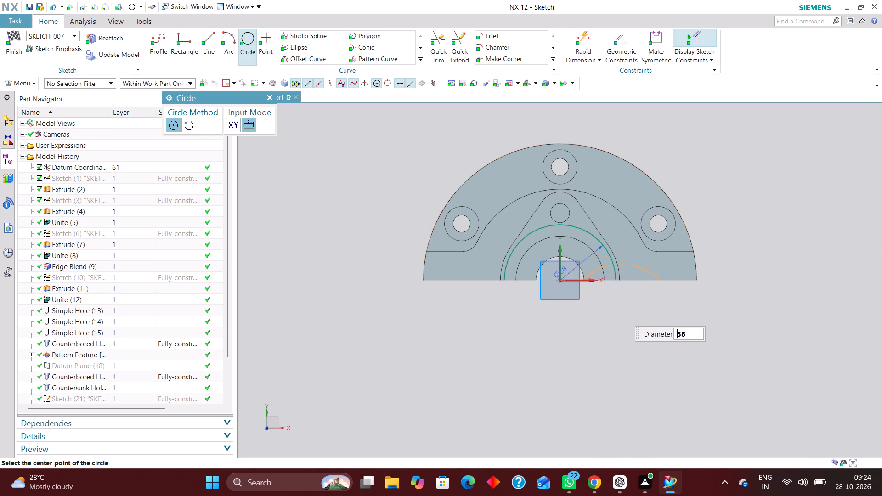
click(268, 95)
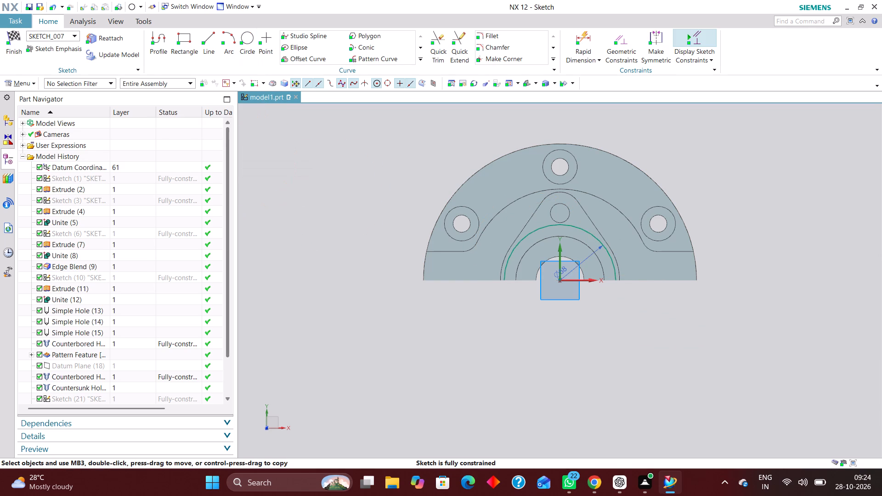
click(11, 37)
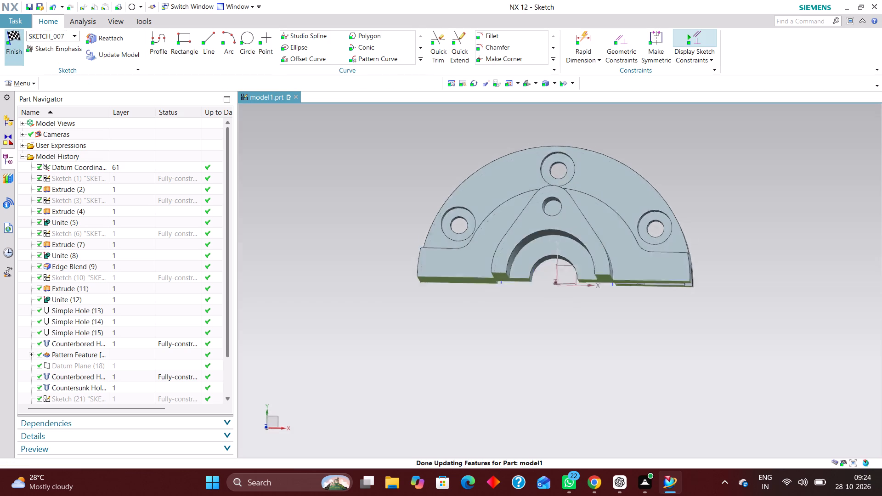
Extrude the 58 mm circle from 18 mm to 33 mm above the base as a separate body, with Boolean set to None.
click(130, 35)
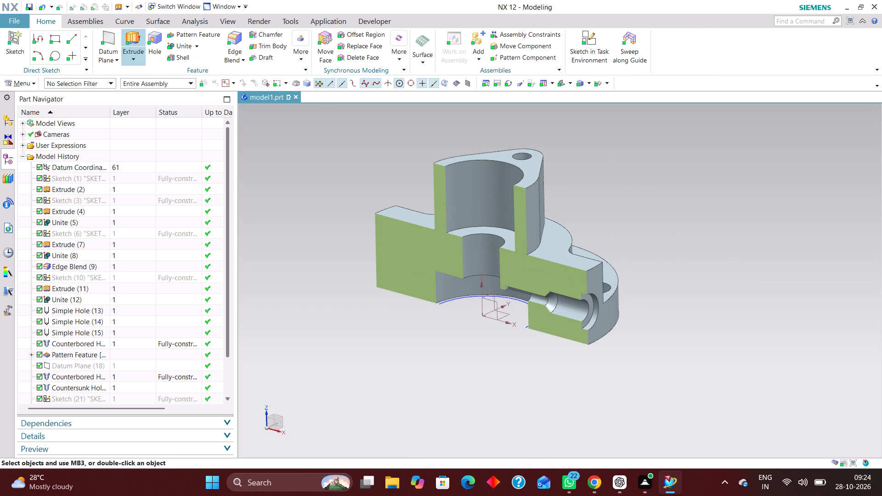
scroll(114, 360, down, 5)
click(121, 386)
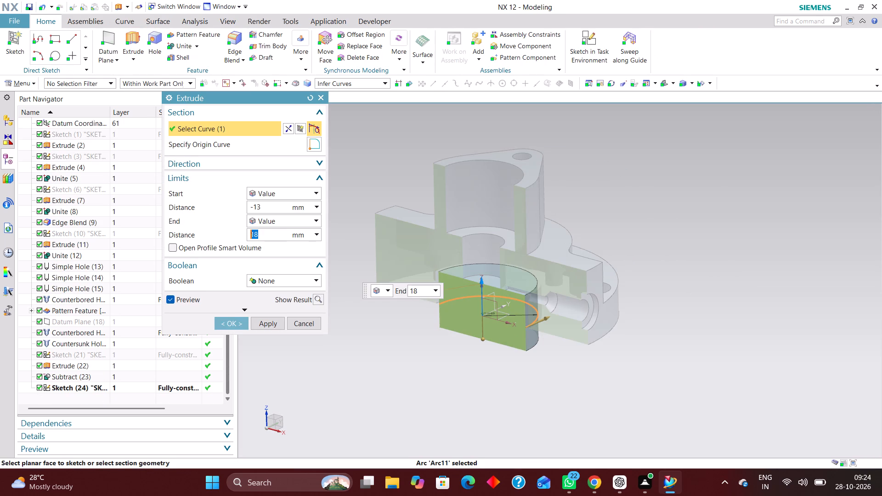
right_drag(689, 294, 599, 289)
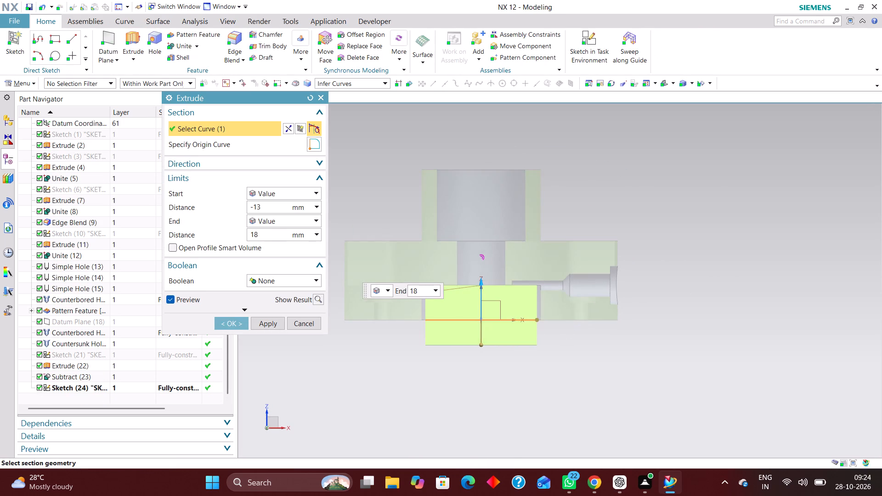
scroll(461, 288, up, 3)
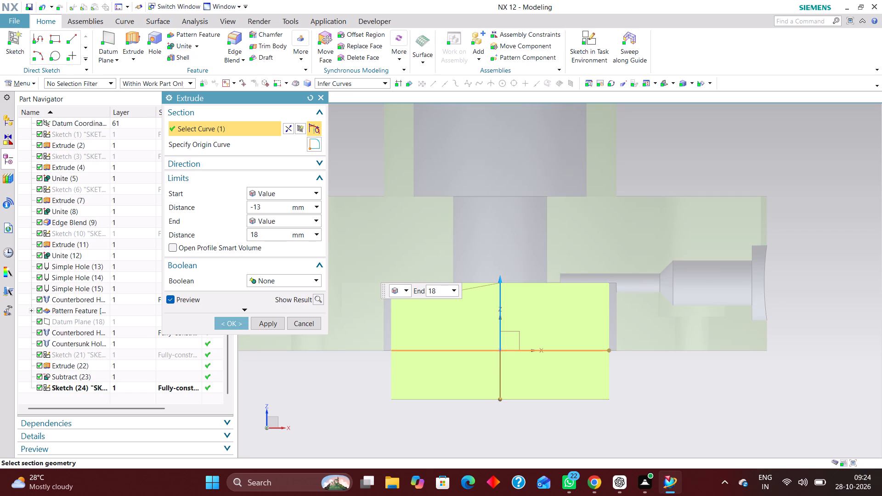
drag(497, 280, 499, 243)
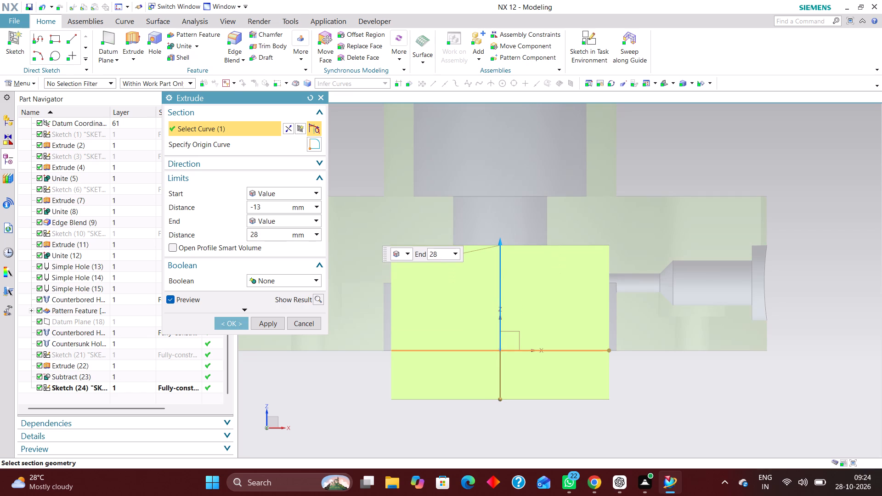
drag(499, 243, 499, 237)
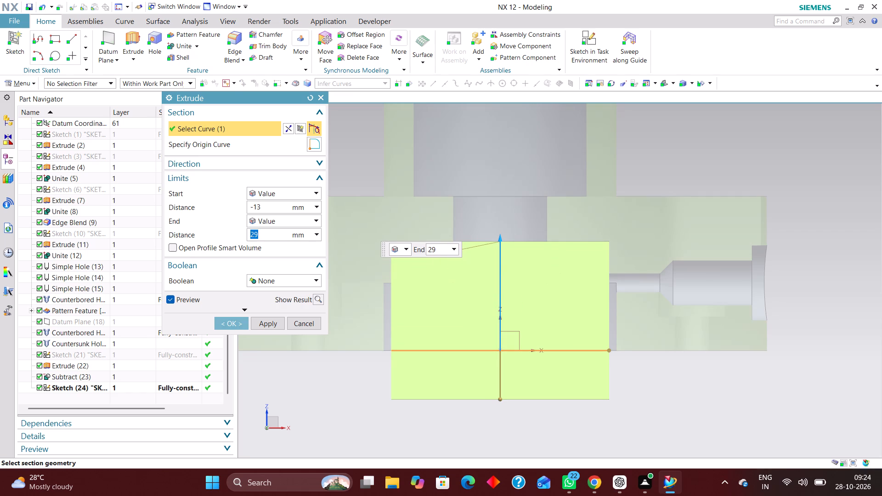
drag(500, 402, 521, 300)
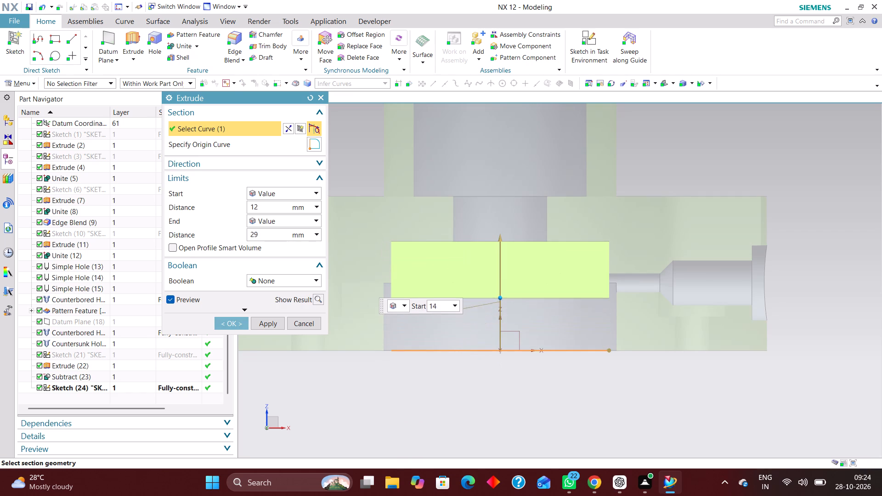
drag(521, 300, 524, 310)
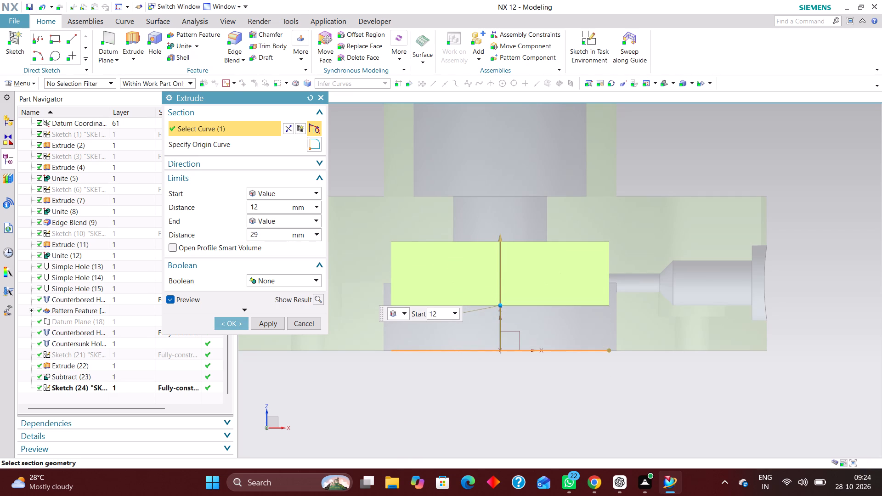
drag(524, 310, 523, 301)
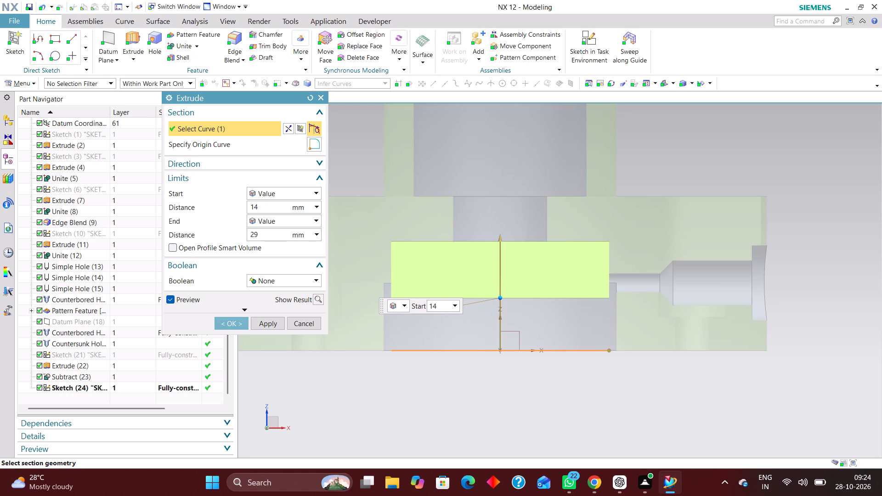
drag(523, 301, 523, 287)
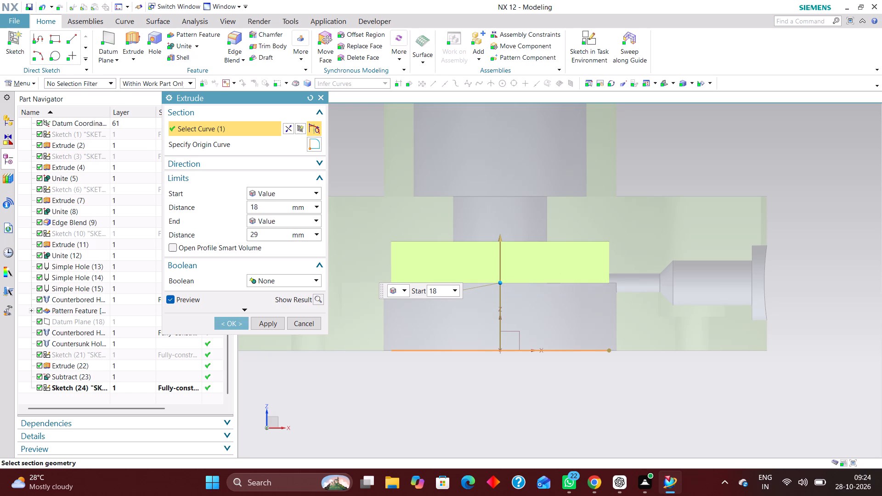
drag(523, 287, 523, 287)
drag(498, 239, 499, 232)
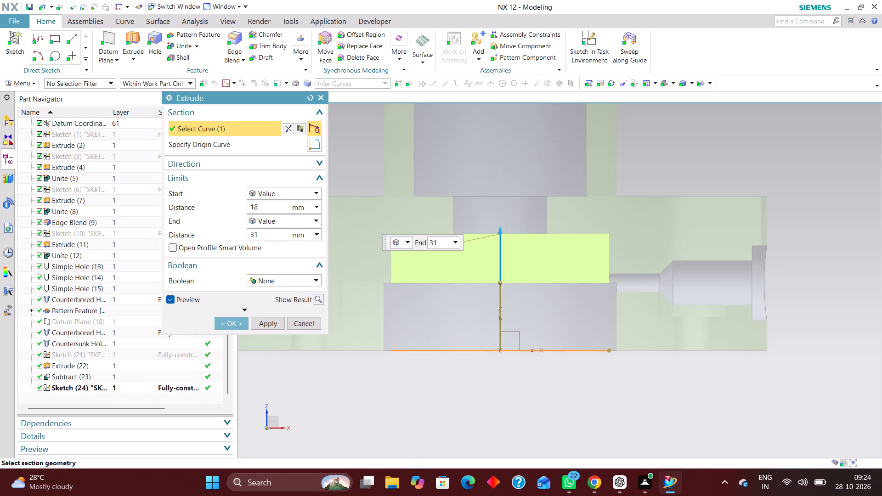
drag(499, 232, 501, 224)
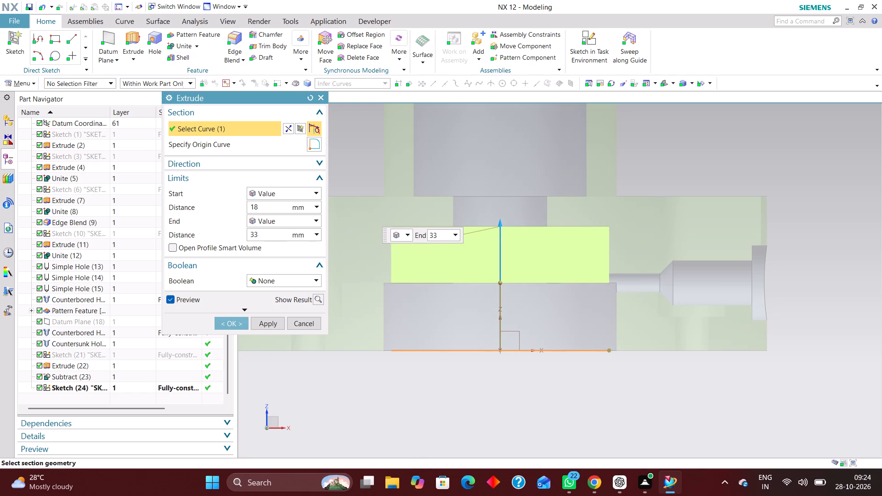
drag(501, 224, 502, 225)
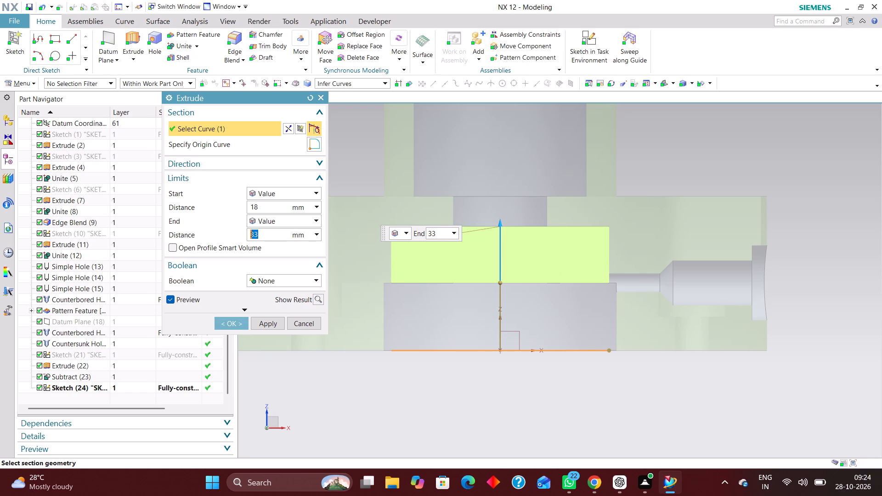
click(232, 324)
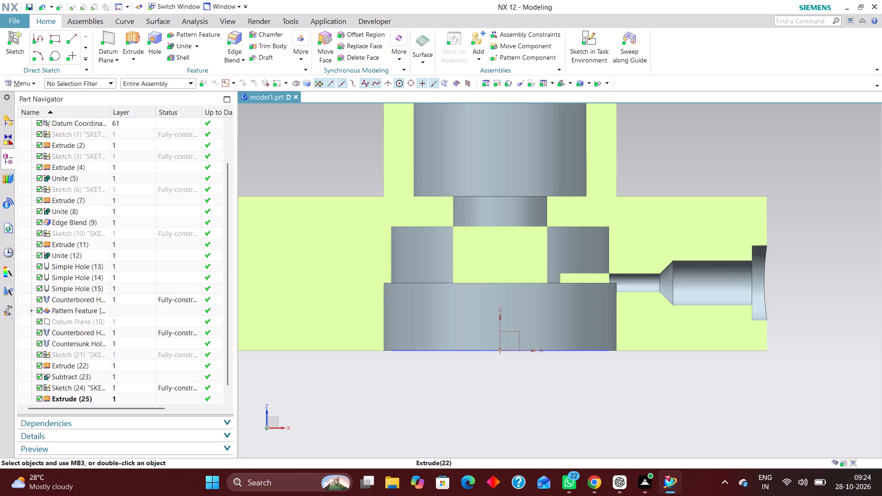
Subtract the new 58 mm cylinder from the housing body to cut a second recess above the base recess.
scroll(92, 340, down, 7)
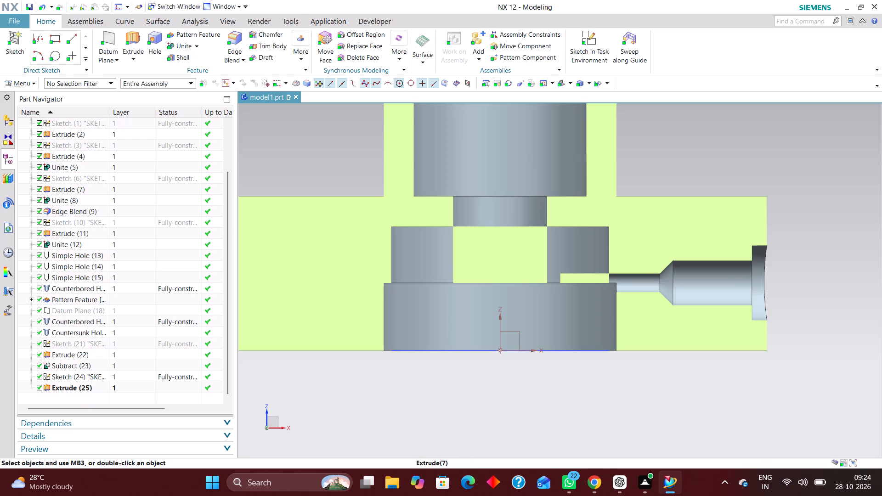
click(198, 46)
click(203, 71)
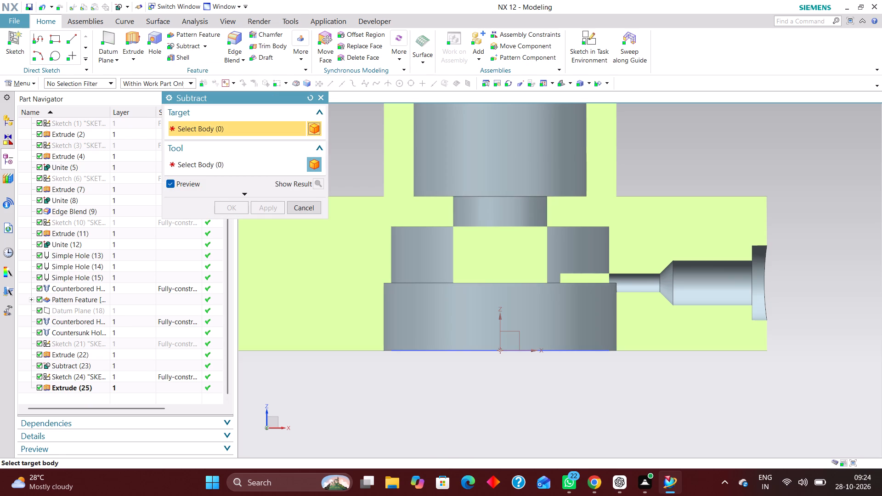
scroll(92, 369, down, 2)
scroll(653, 222, down, 4)
middle_drag(720, 181, 688, 215)
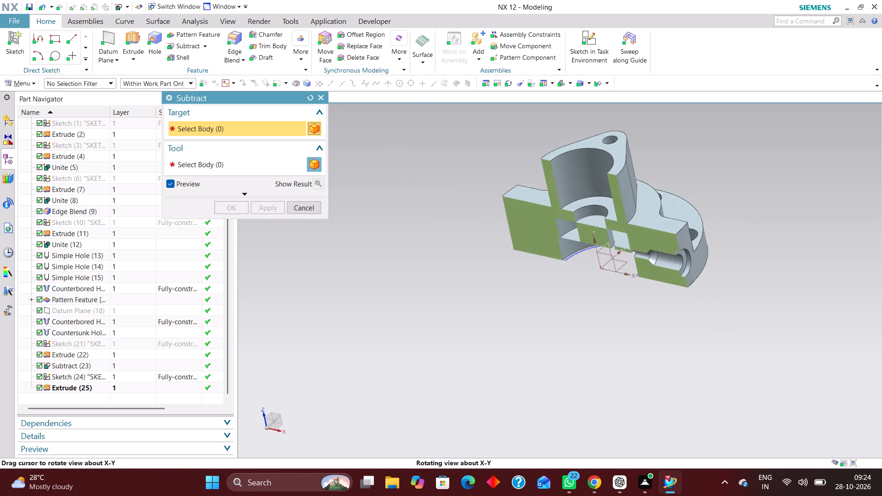
middle_drag(688, 215, 688, 215)
scroll(689, 214, up, 1)
click(656, 215)
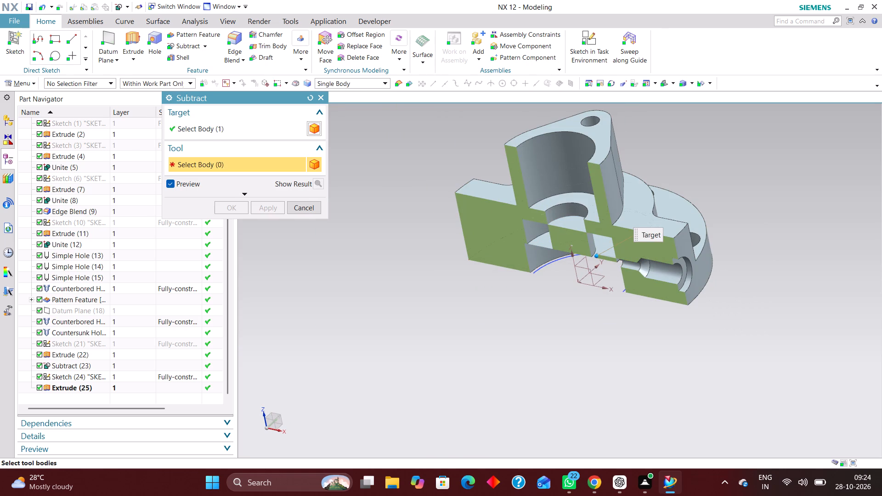
click(119, 386)
click(239, 209)
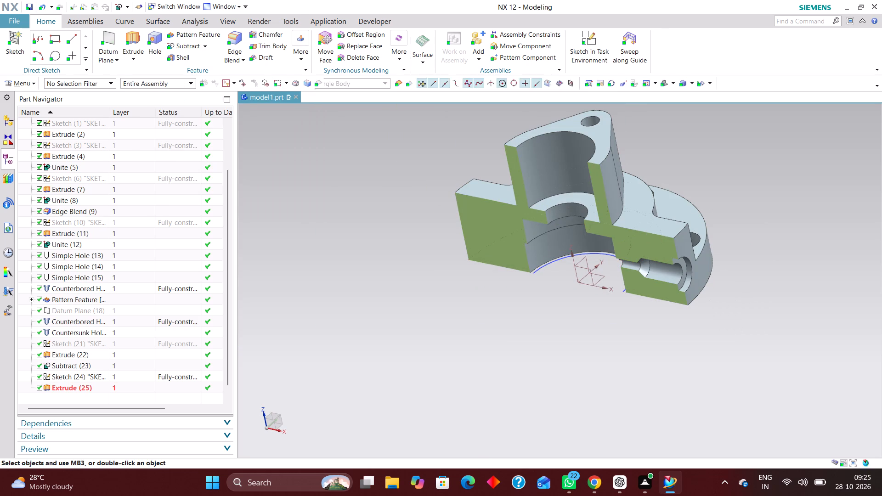
Examine the sectioned housing from the front, including the two stepped base recesses and where the side hole meets them.
middle_drag(454, 279, 475, 266)
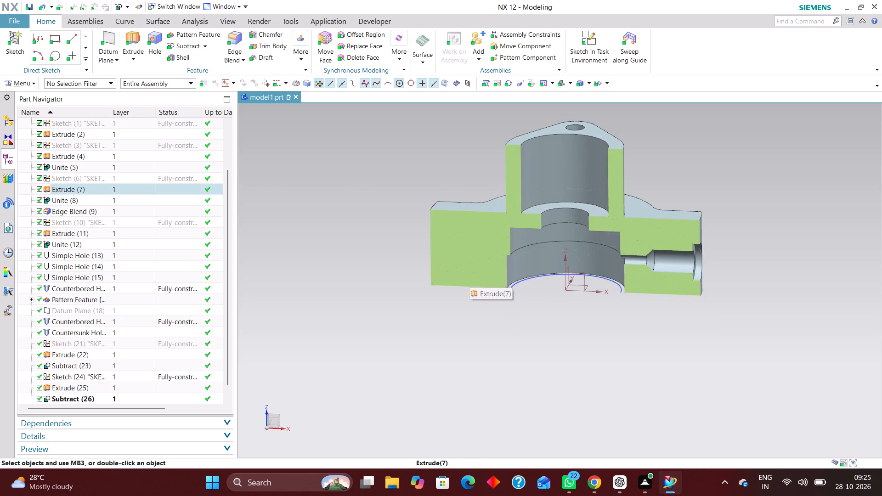
right_drag(777, 179, 655, 179)
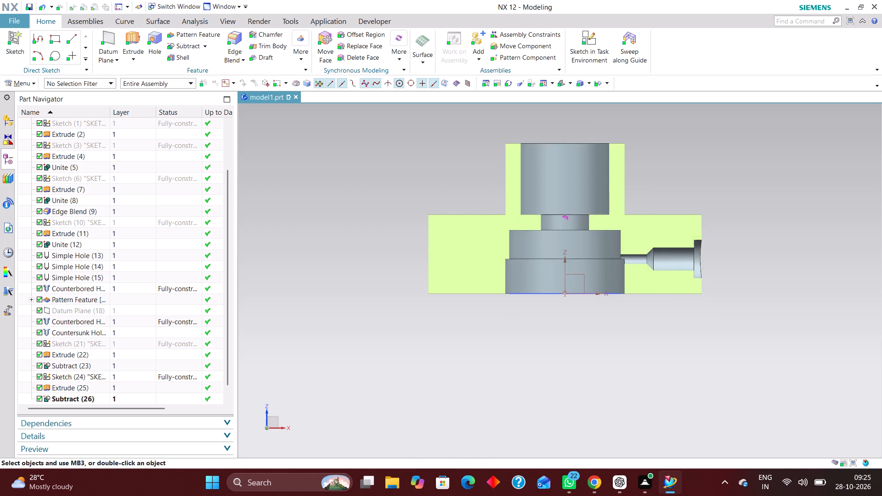
scroll(701, 190, up, 3)
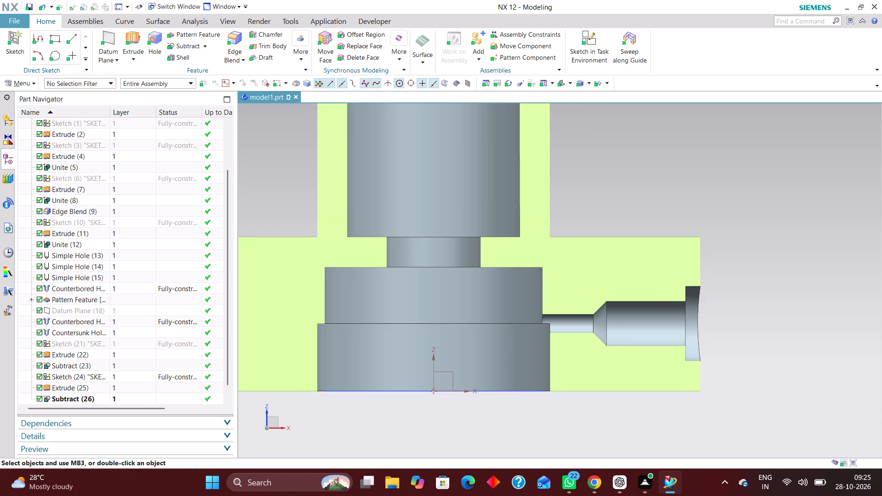
scroll(670, 165, down, 3)
scroll(642, 215, up, 3)
scroll(535, 258, down, 2)
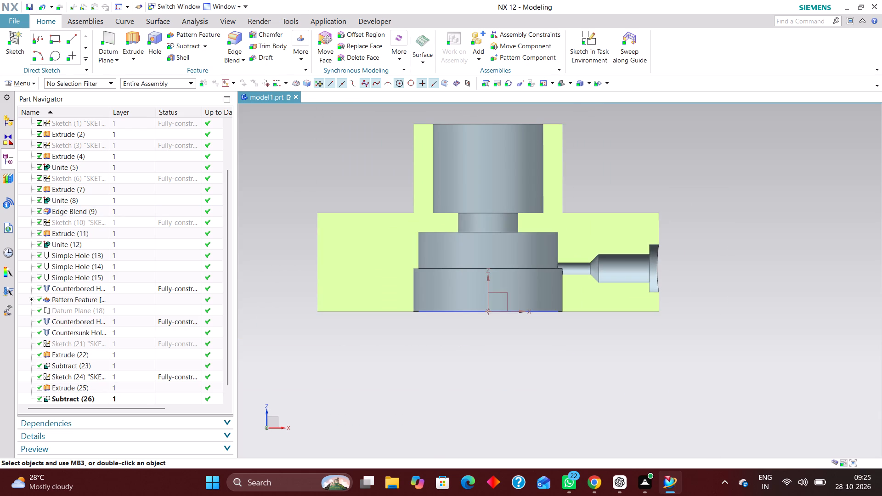
Undo the last Subtract that cut the 58 mm cylinder from the housing.
scroll(142, 385, down, 3)
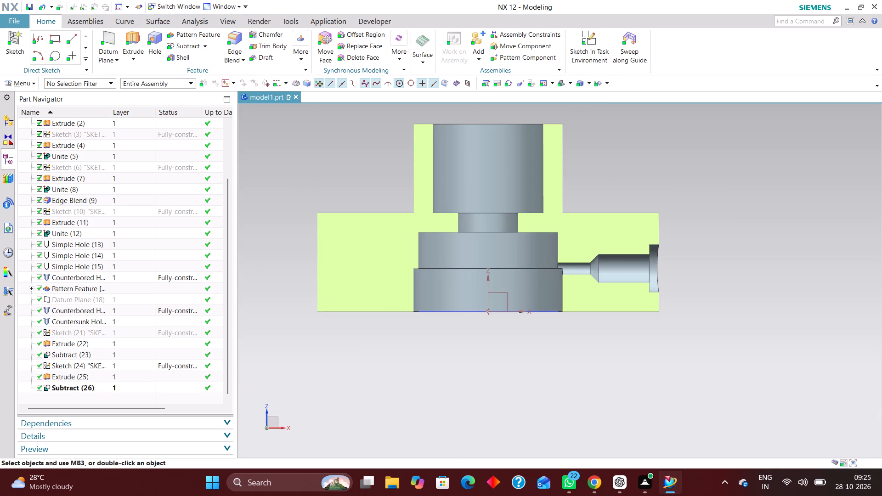
click(40, 5)
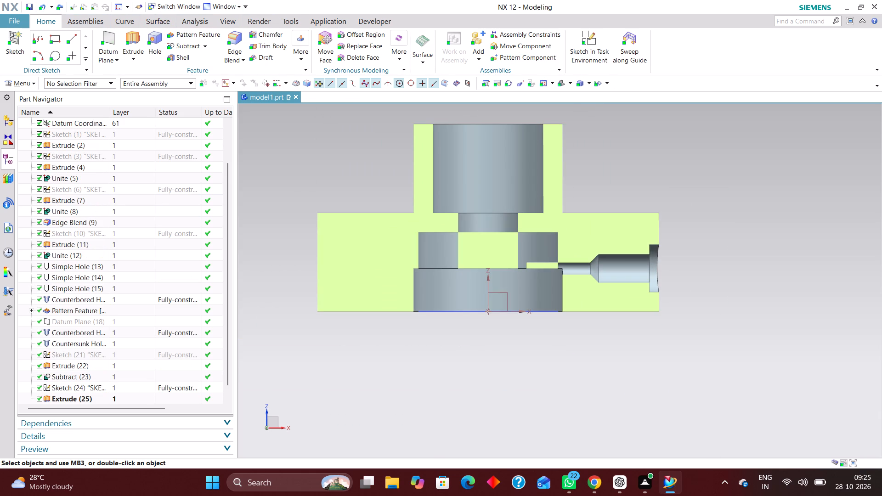
Edit the second recess sketch with rollback, set its circle diameter to 50 mm and finish the sketch.
scroll(402, 244, down, 2)
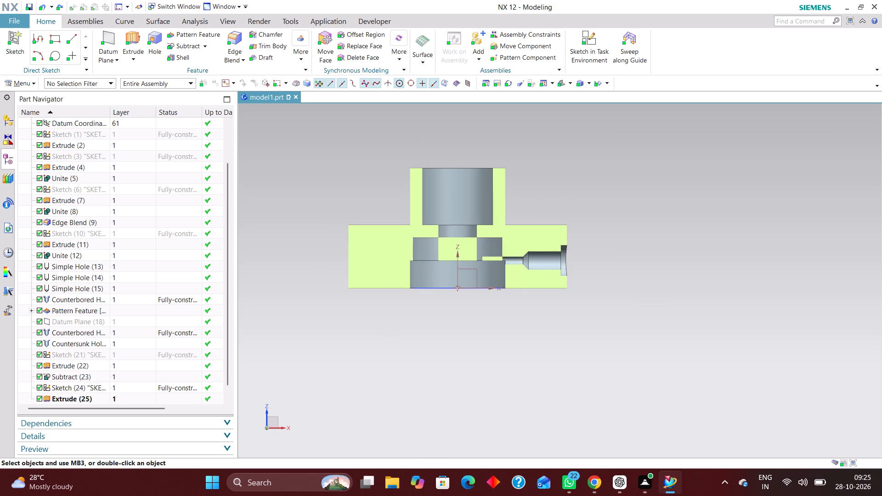
click(124, 386)
right_click(127, 386)
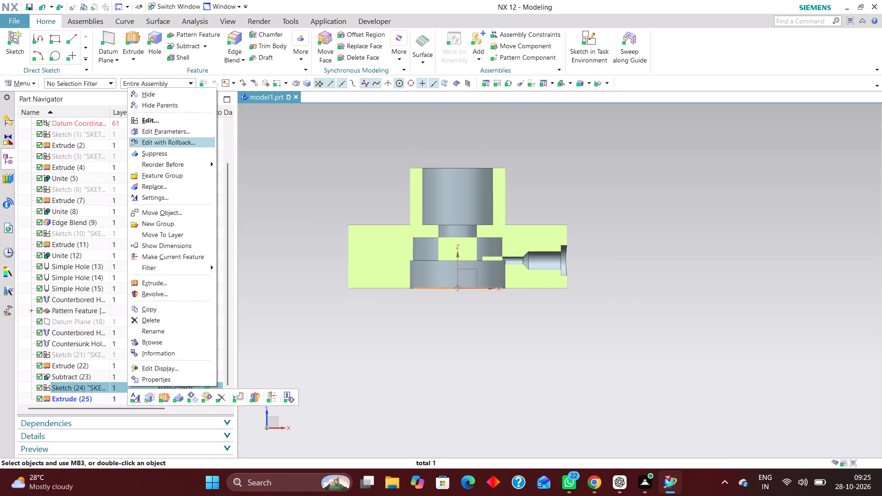
click(175, 143)
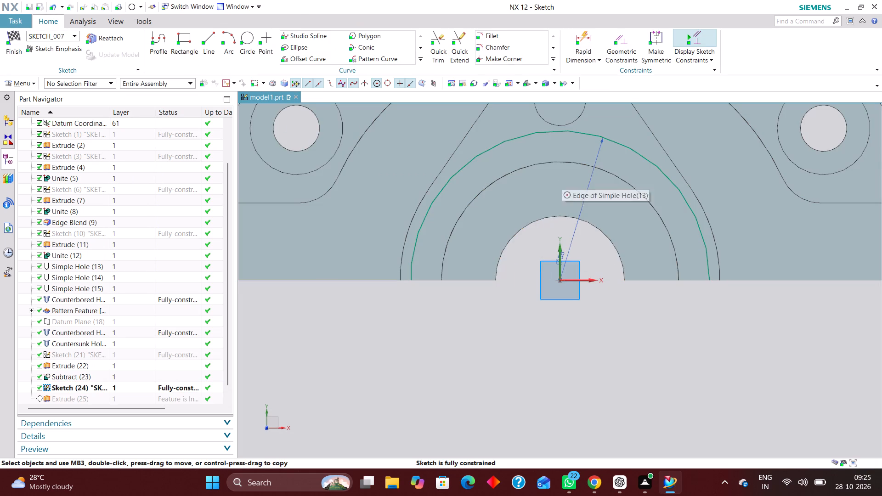
drag(586, 189, 567, 366)
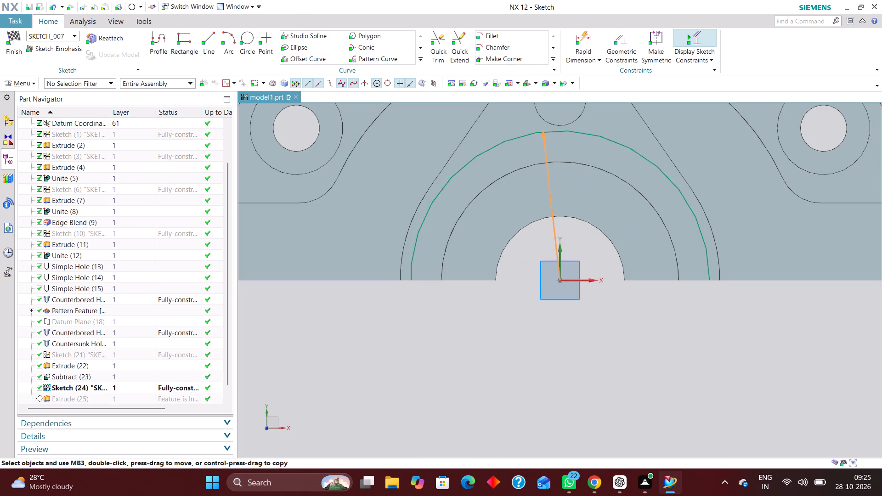
drag(567, 366, 373, 158)
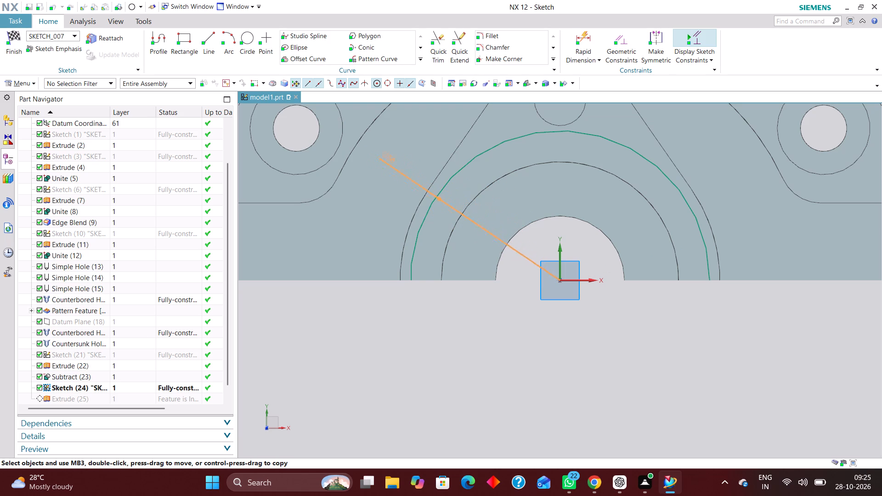
drag(373, 158, 367, 165)
double_click(370, 166)
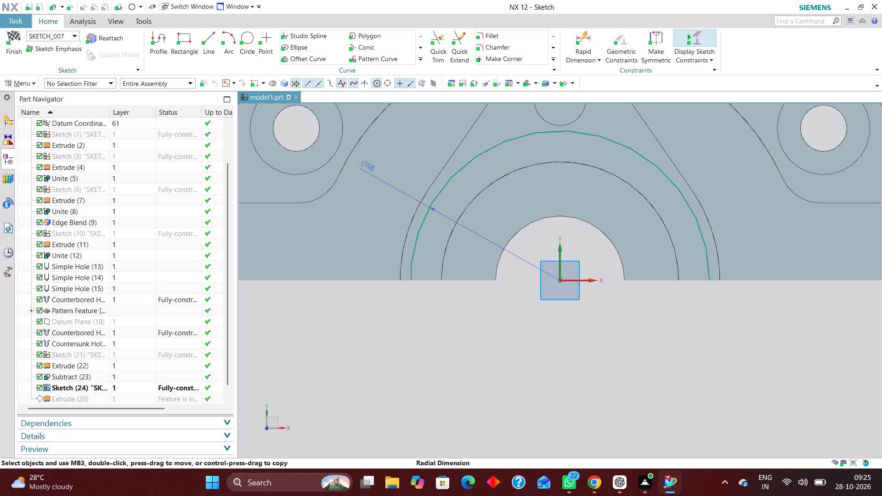
text(50)
key(Return)
click(314, 364)
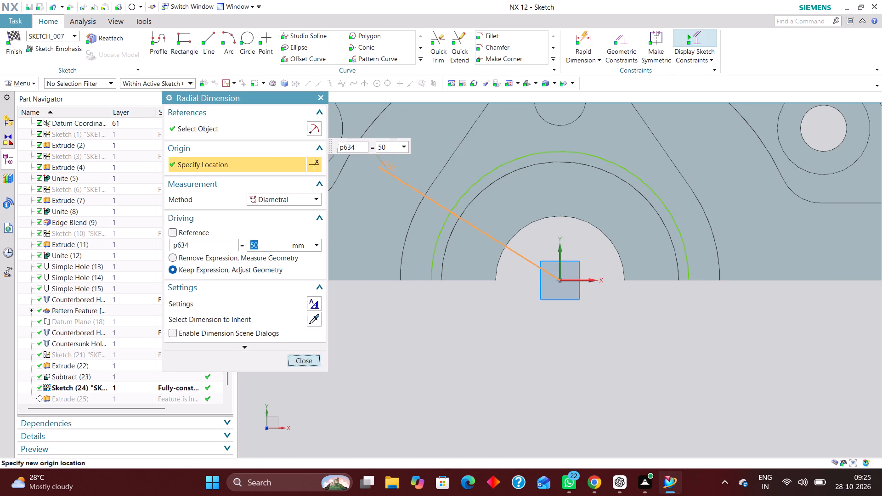
click(17, 37)
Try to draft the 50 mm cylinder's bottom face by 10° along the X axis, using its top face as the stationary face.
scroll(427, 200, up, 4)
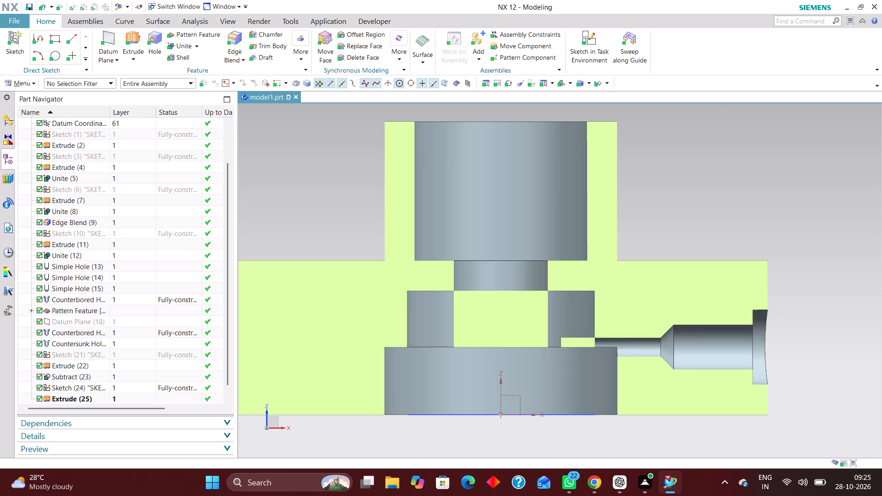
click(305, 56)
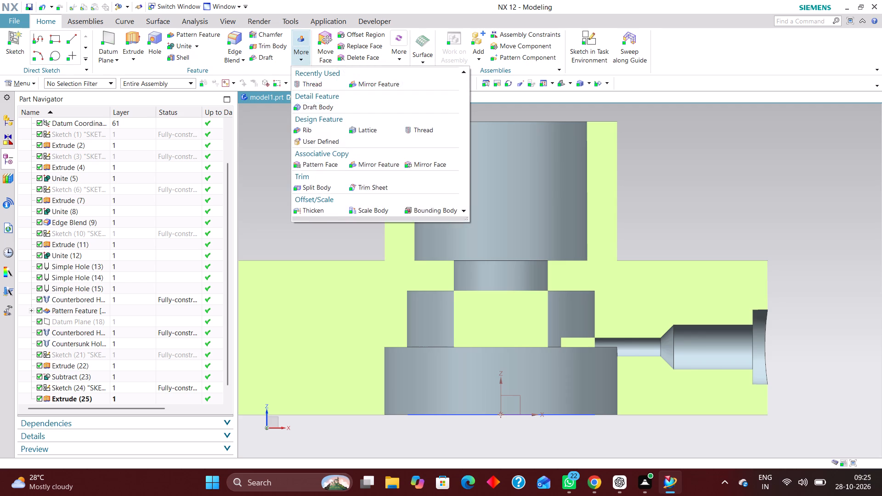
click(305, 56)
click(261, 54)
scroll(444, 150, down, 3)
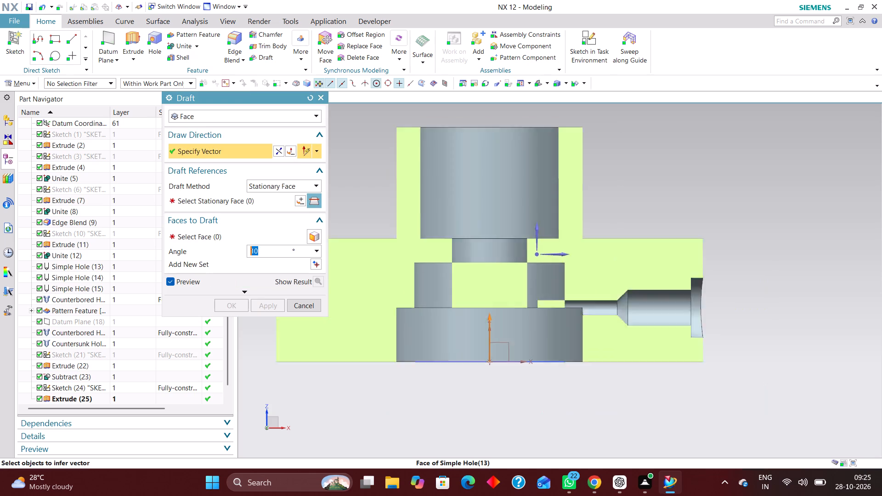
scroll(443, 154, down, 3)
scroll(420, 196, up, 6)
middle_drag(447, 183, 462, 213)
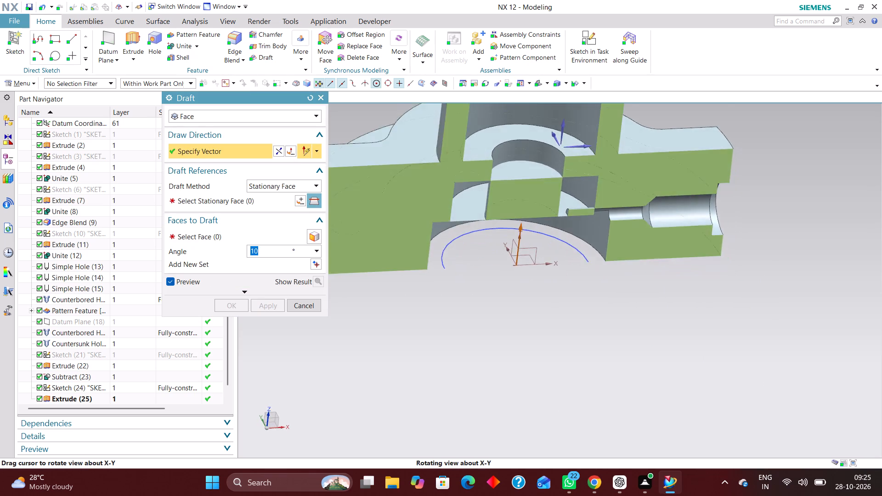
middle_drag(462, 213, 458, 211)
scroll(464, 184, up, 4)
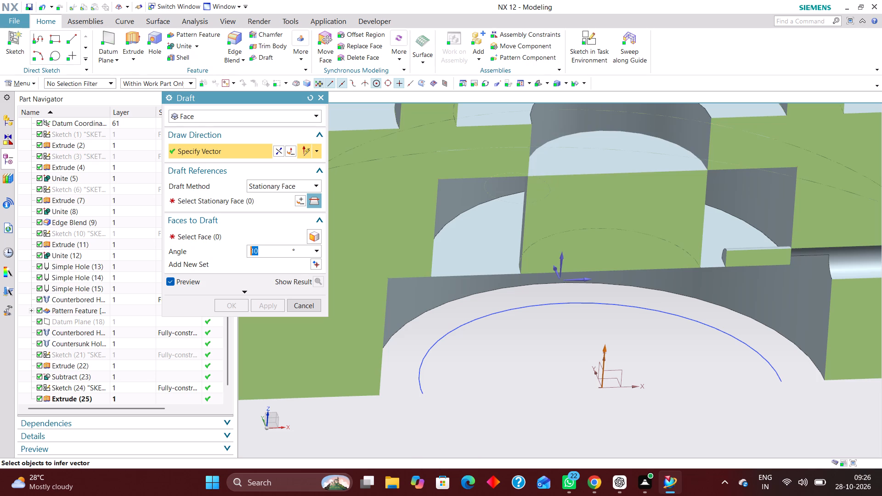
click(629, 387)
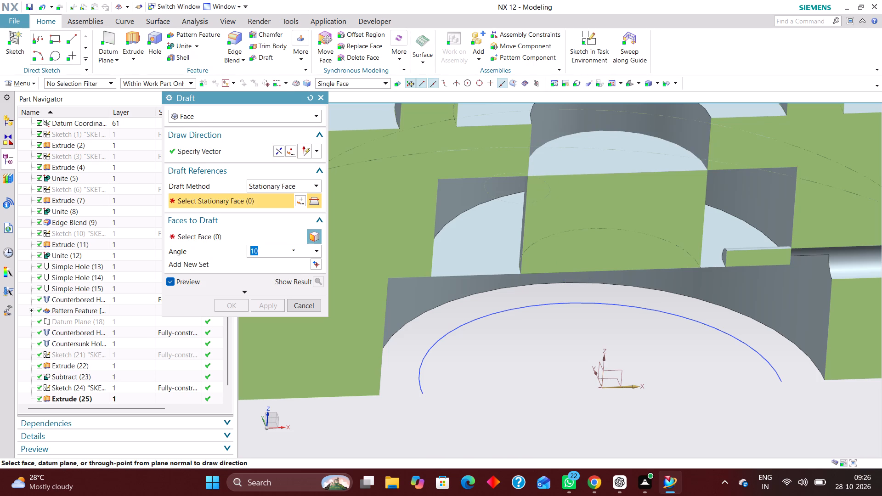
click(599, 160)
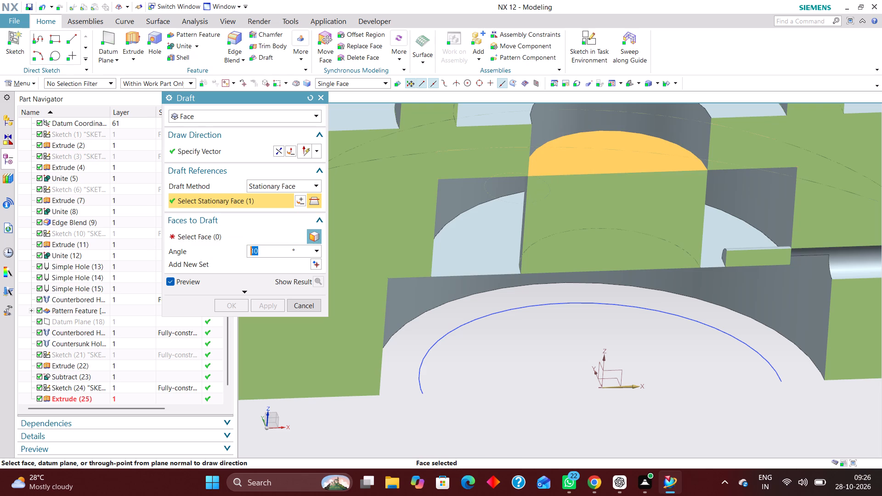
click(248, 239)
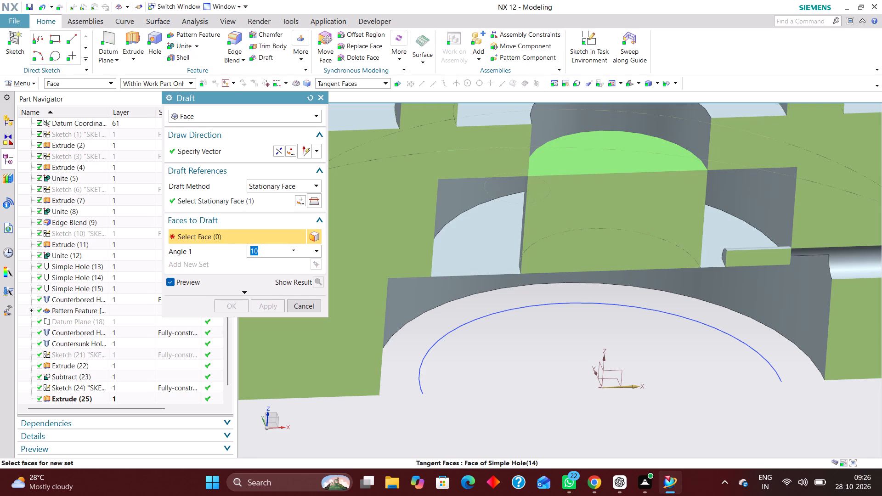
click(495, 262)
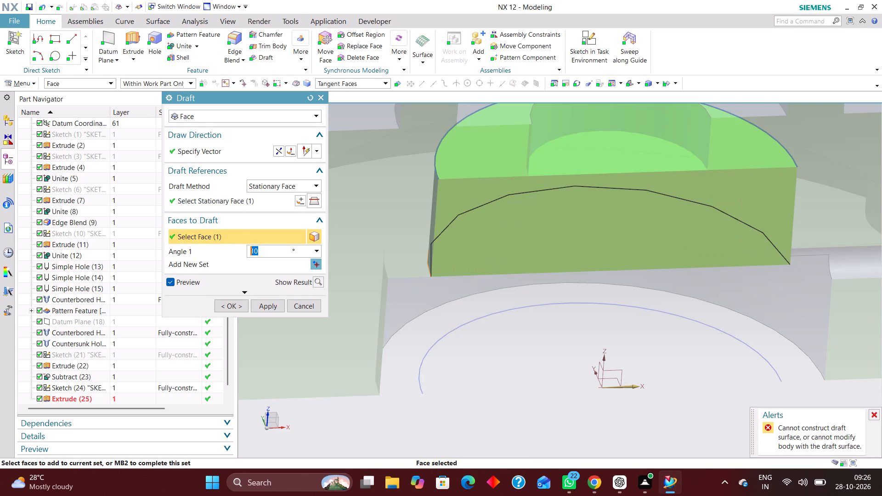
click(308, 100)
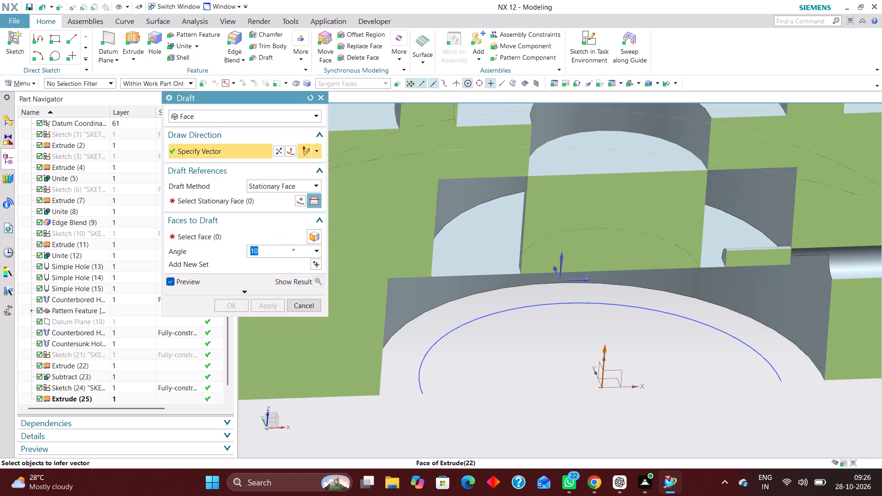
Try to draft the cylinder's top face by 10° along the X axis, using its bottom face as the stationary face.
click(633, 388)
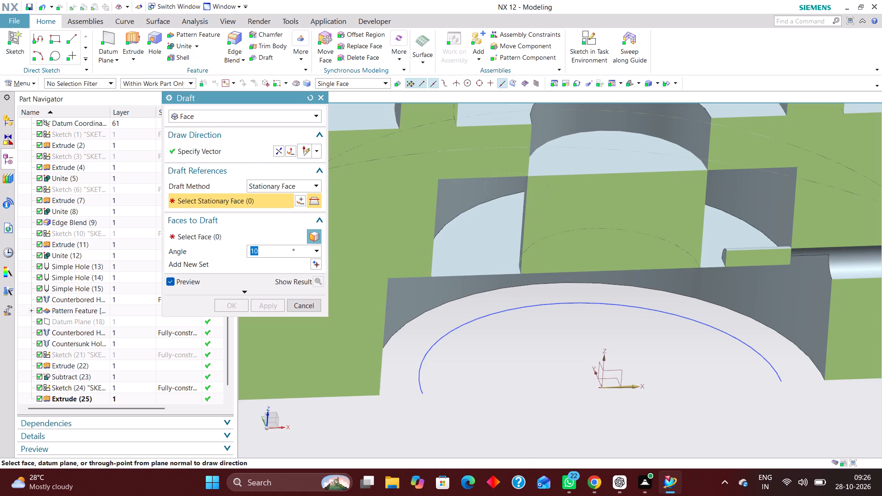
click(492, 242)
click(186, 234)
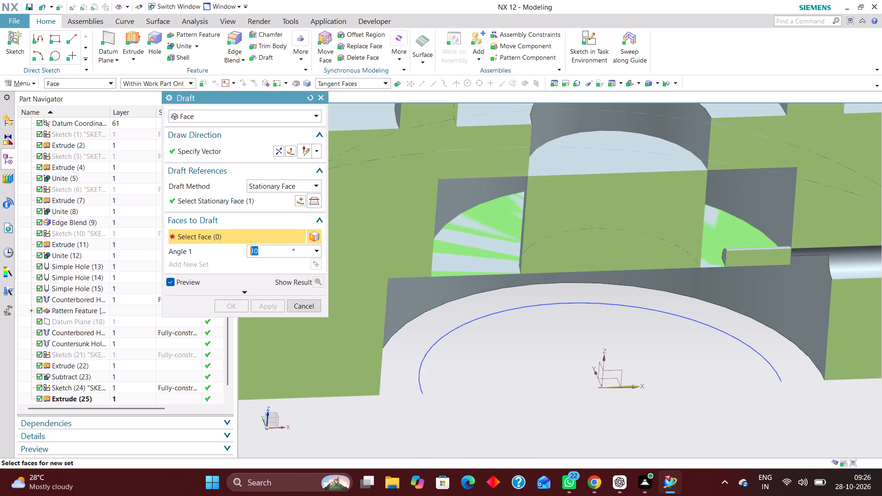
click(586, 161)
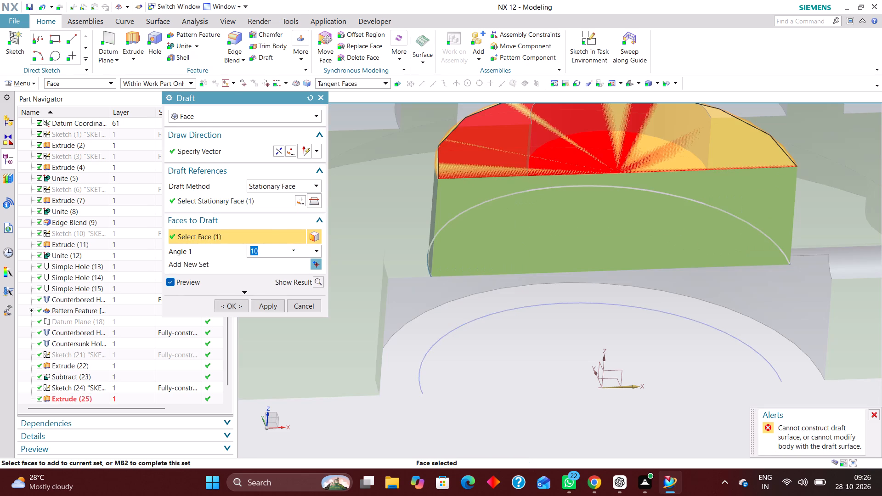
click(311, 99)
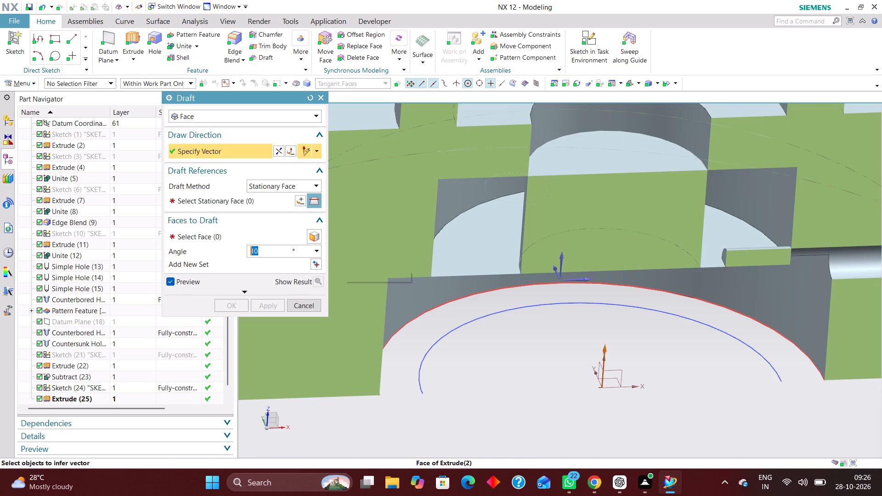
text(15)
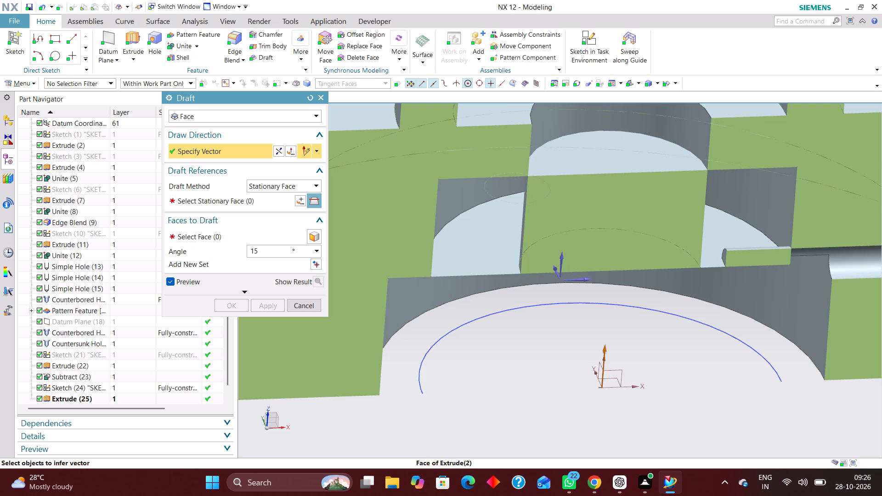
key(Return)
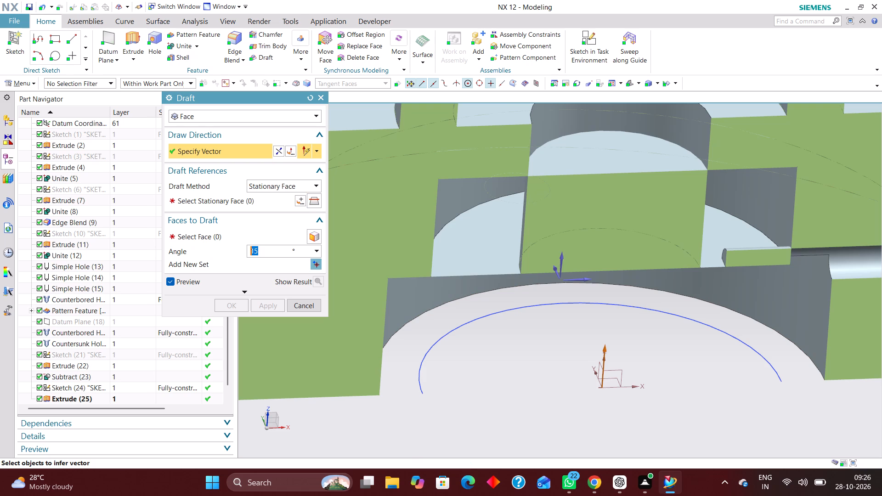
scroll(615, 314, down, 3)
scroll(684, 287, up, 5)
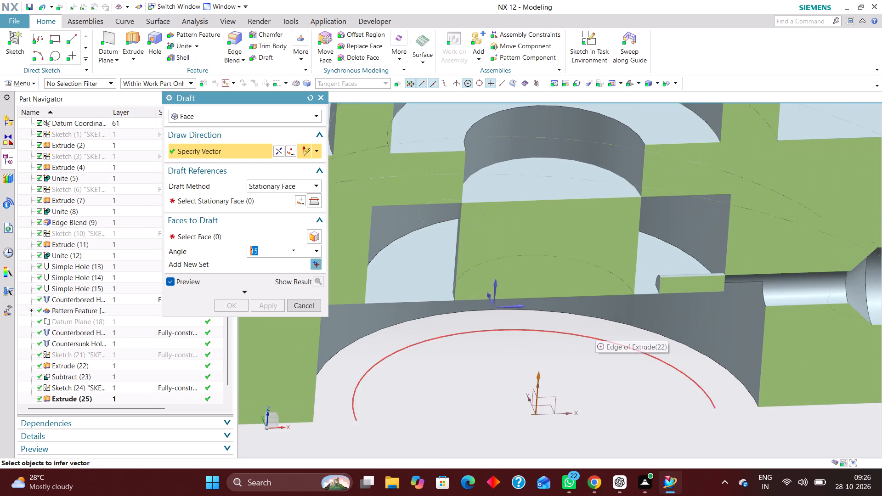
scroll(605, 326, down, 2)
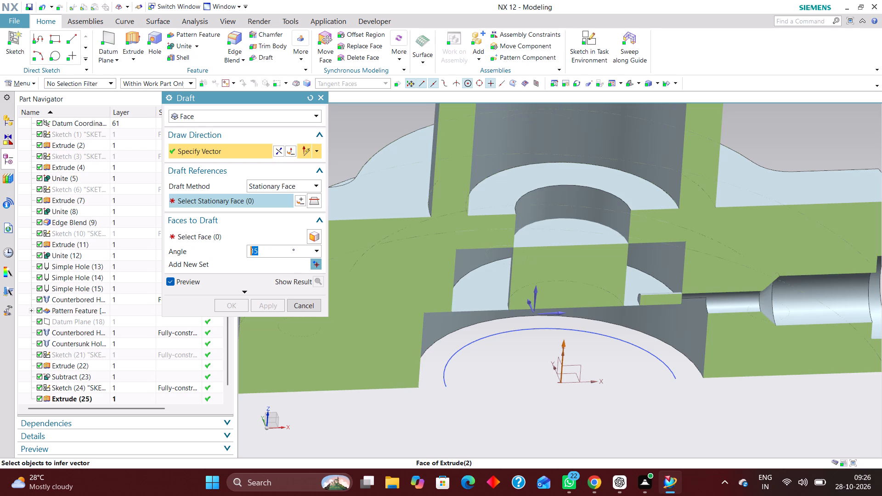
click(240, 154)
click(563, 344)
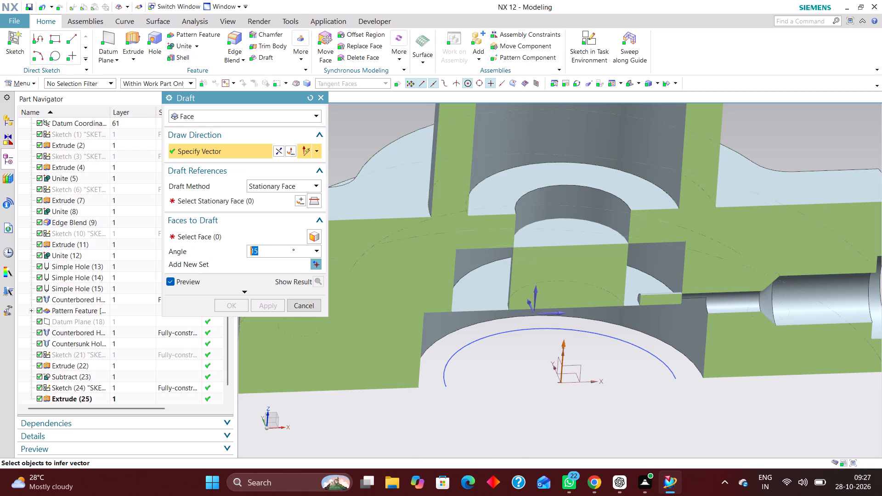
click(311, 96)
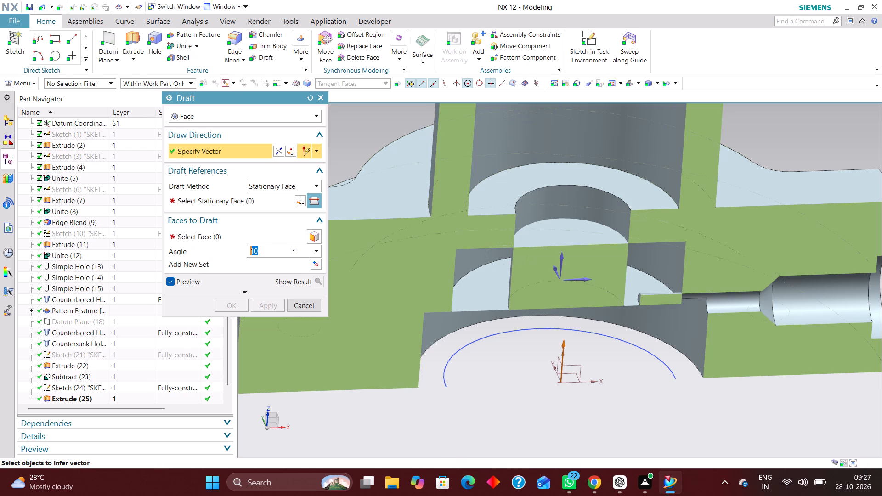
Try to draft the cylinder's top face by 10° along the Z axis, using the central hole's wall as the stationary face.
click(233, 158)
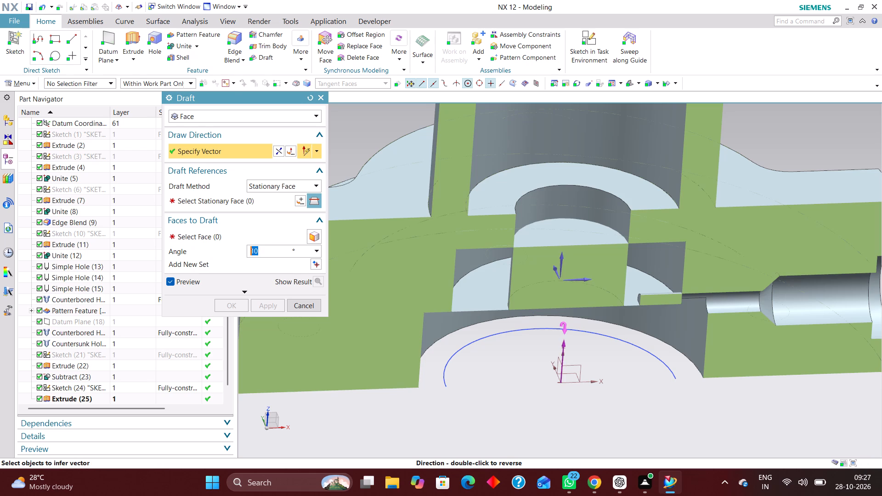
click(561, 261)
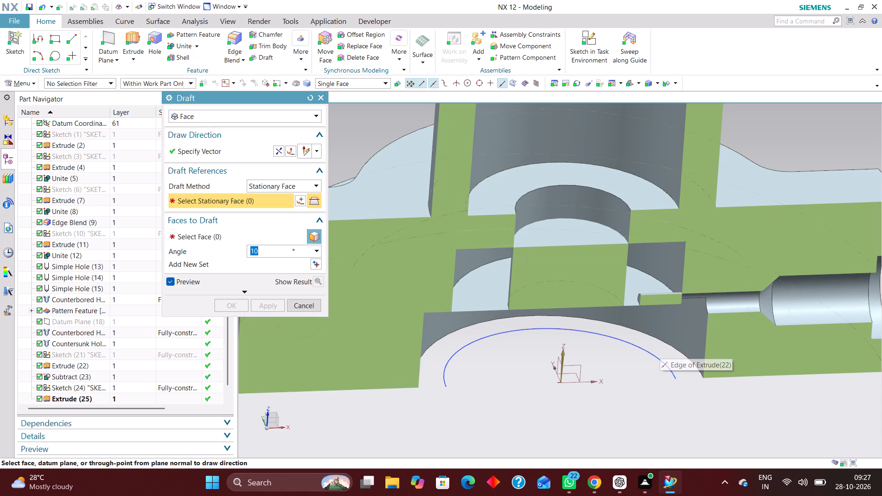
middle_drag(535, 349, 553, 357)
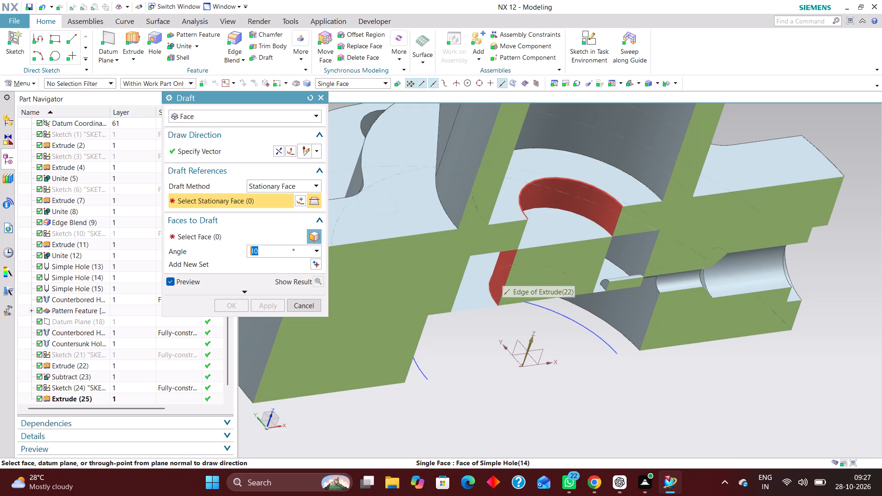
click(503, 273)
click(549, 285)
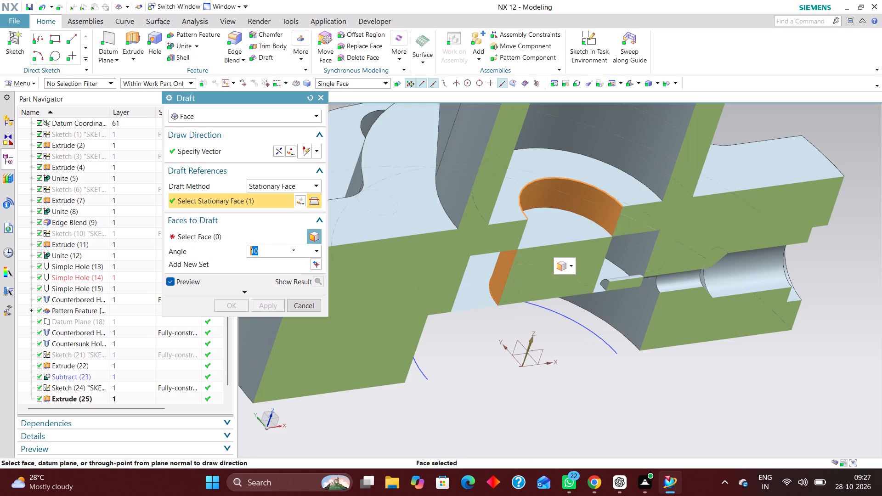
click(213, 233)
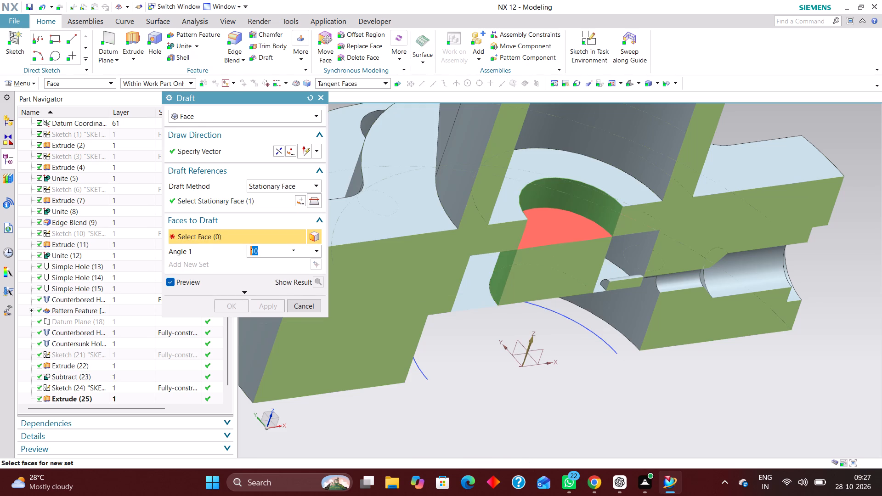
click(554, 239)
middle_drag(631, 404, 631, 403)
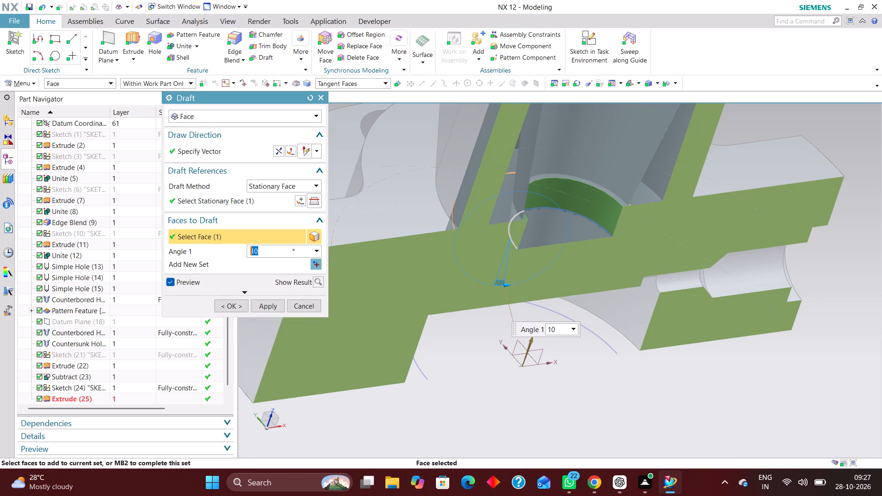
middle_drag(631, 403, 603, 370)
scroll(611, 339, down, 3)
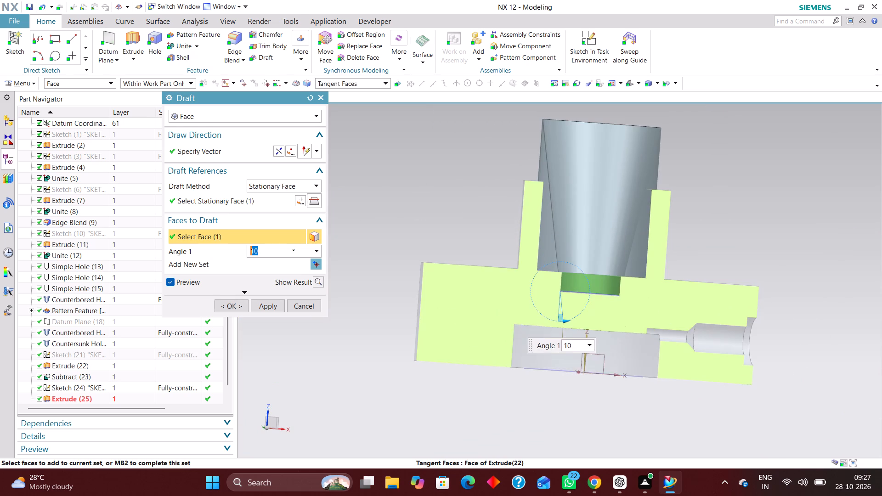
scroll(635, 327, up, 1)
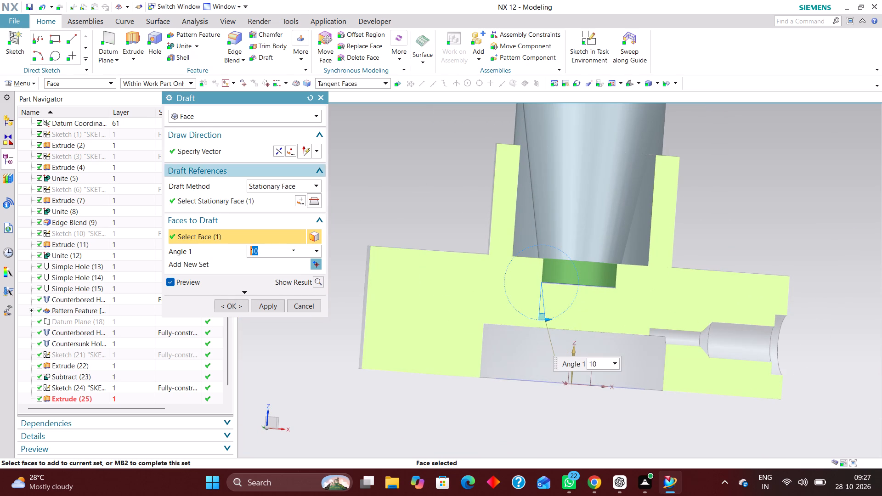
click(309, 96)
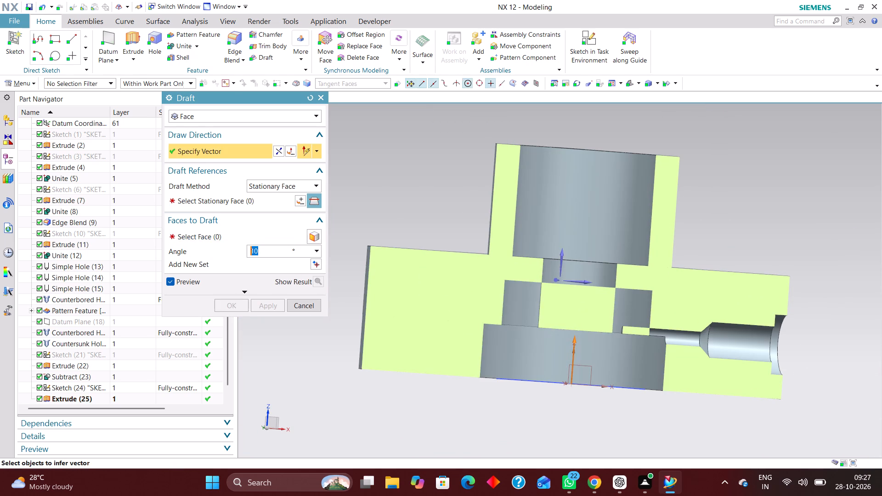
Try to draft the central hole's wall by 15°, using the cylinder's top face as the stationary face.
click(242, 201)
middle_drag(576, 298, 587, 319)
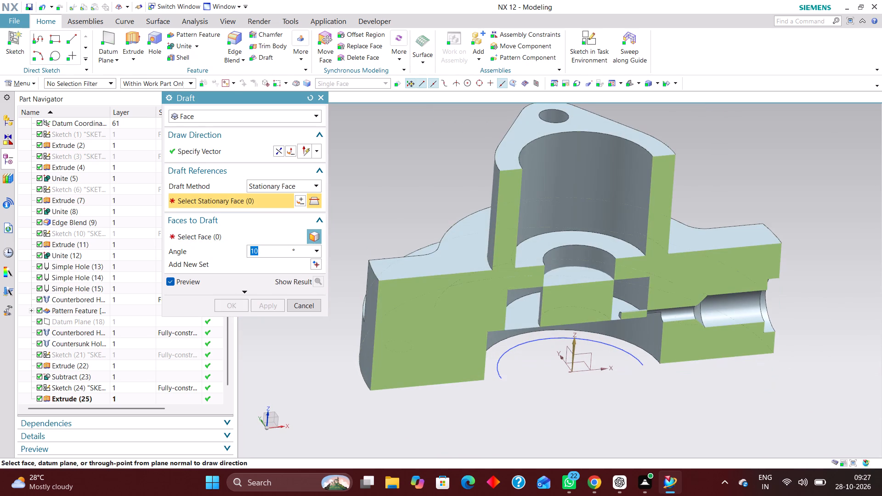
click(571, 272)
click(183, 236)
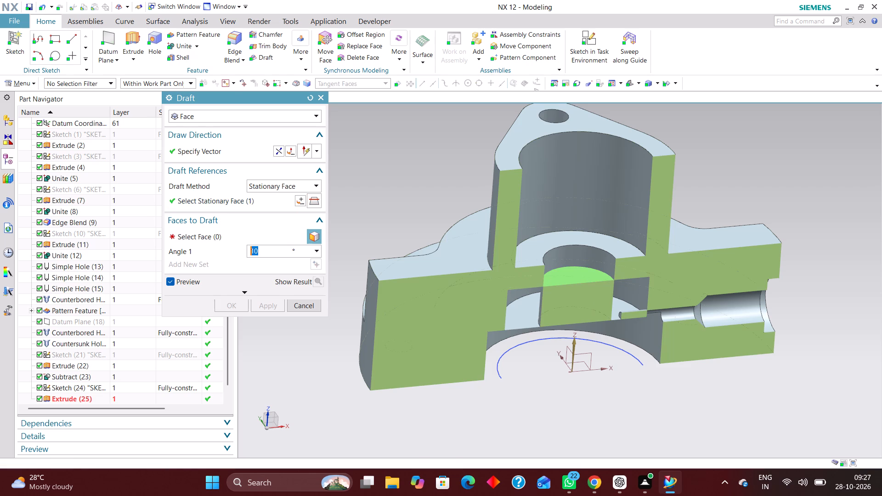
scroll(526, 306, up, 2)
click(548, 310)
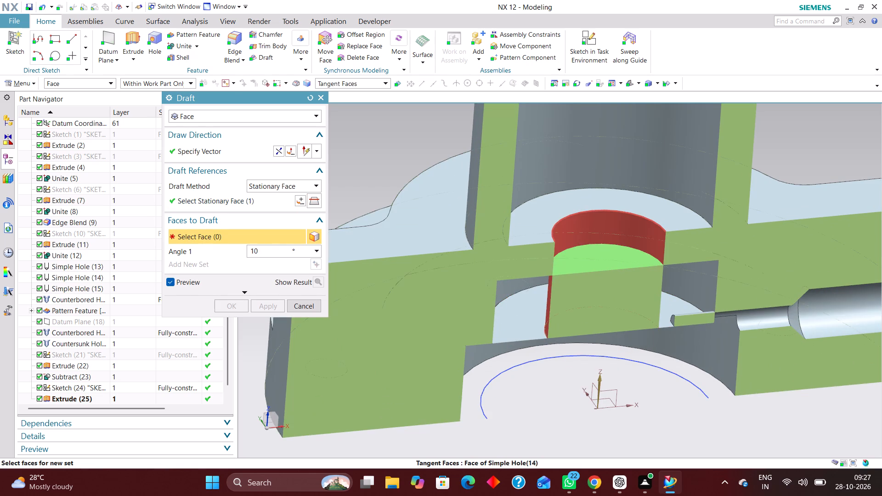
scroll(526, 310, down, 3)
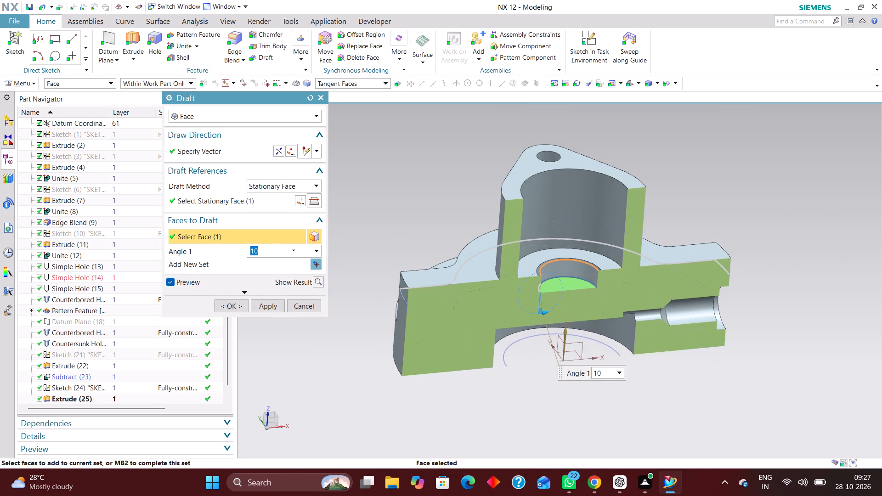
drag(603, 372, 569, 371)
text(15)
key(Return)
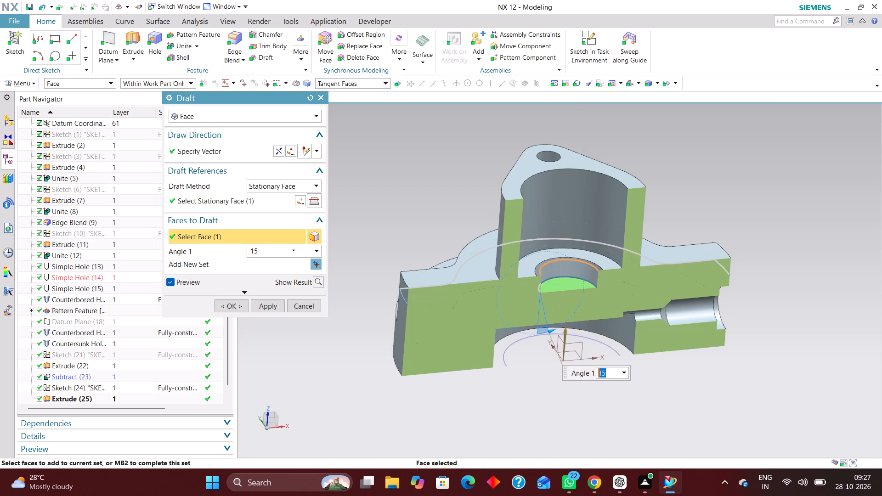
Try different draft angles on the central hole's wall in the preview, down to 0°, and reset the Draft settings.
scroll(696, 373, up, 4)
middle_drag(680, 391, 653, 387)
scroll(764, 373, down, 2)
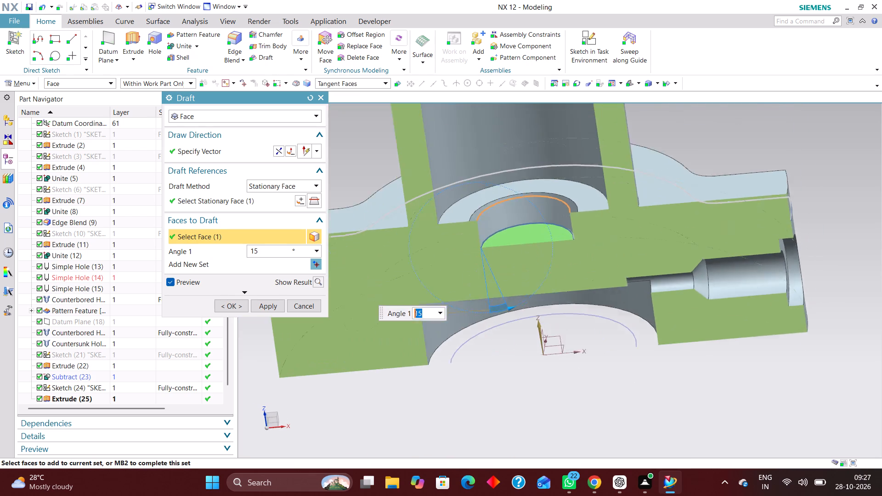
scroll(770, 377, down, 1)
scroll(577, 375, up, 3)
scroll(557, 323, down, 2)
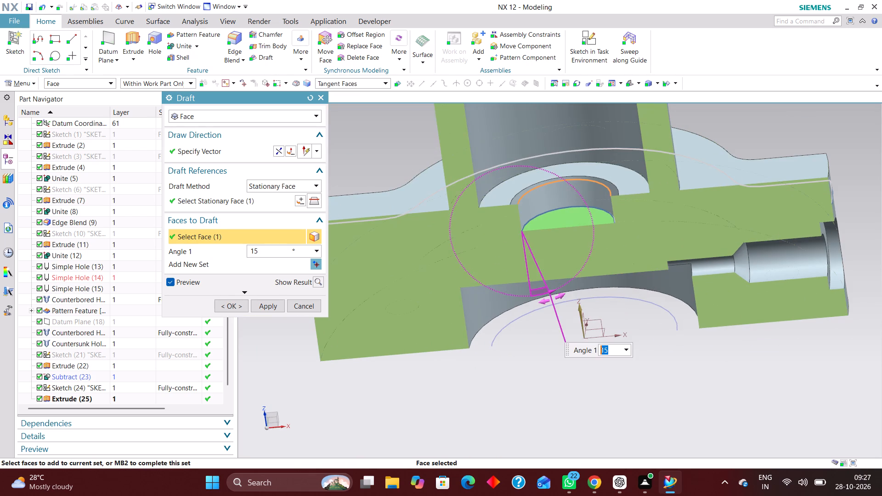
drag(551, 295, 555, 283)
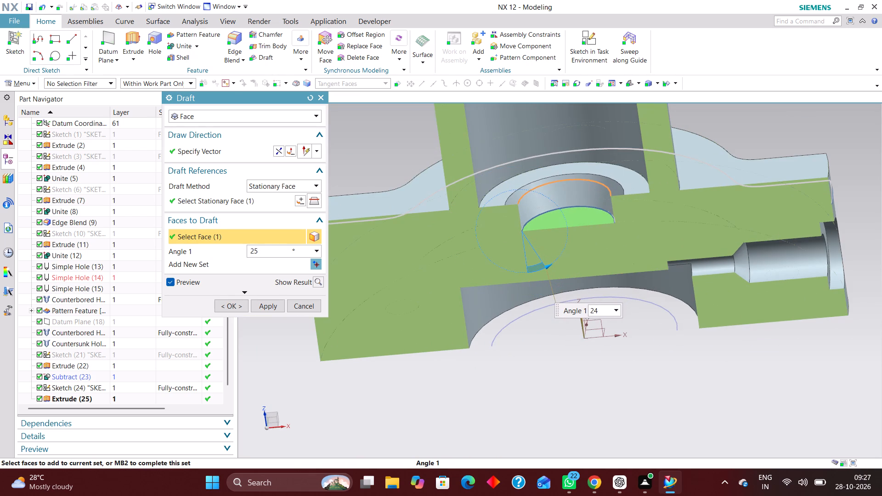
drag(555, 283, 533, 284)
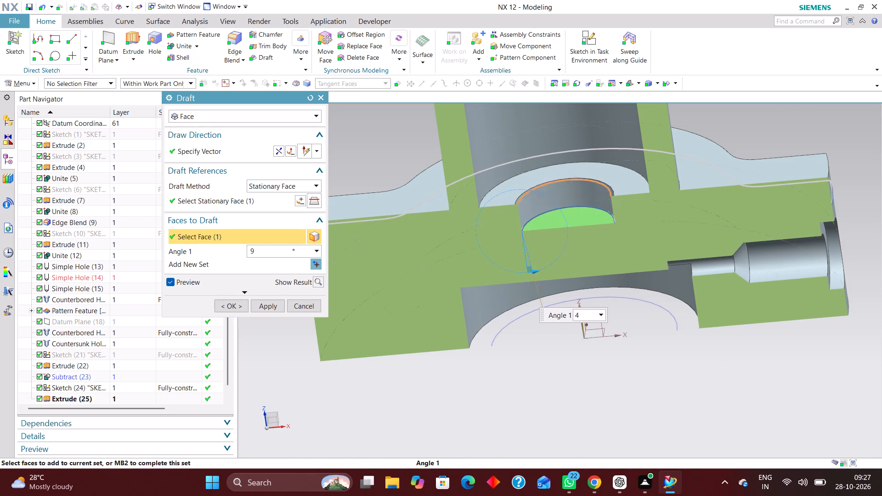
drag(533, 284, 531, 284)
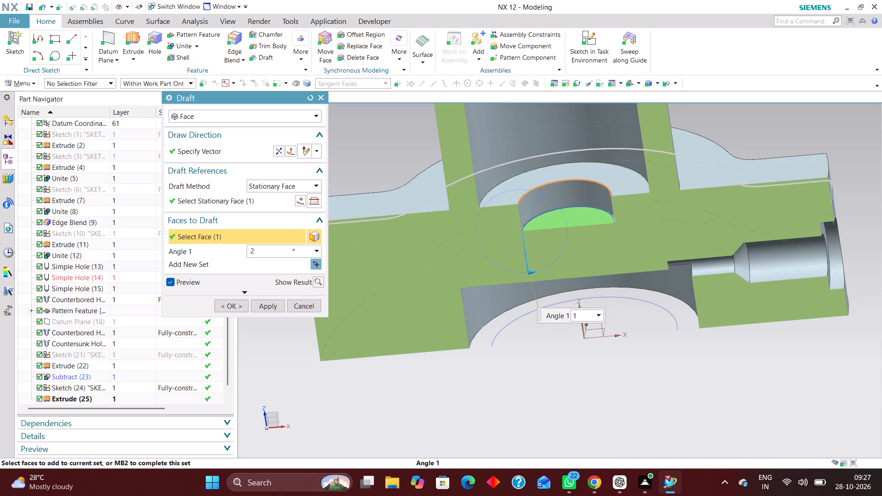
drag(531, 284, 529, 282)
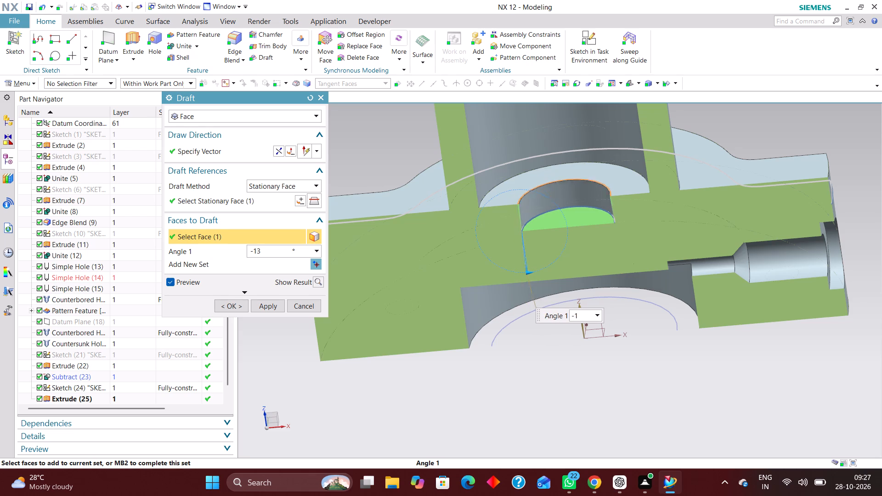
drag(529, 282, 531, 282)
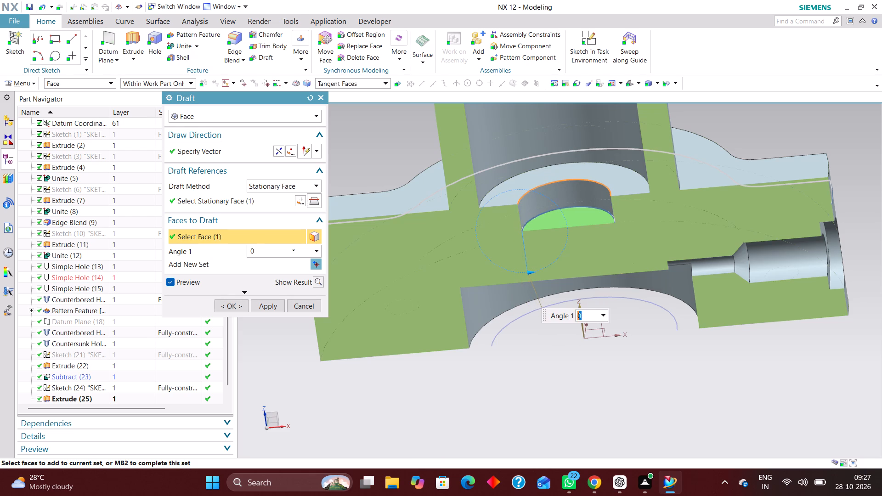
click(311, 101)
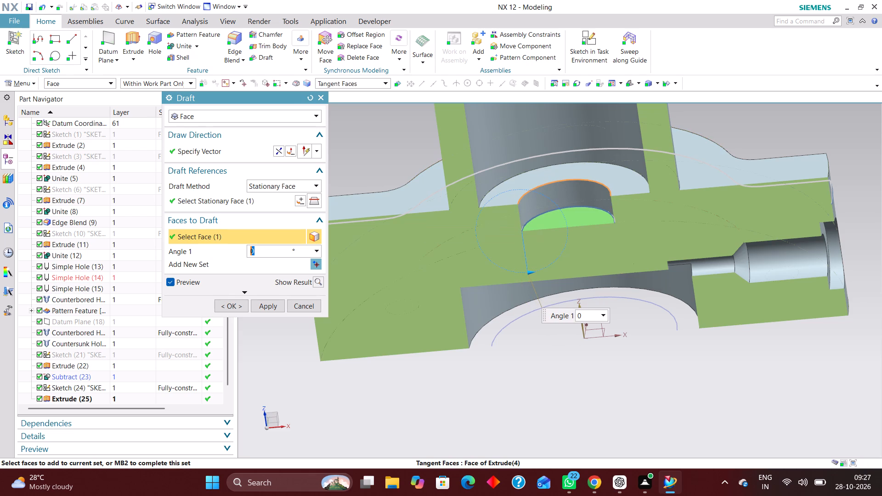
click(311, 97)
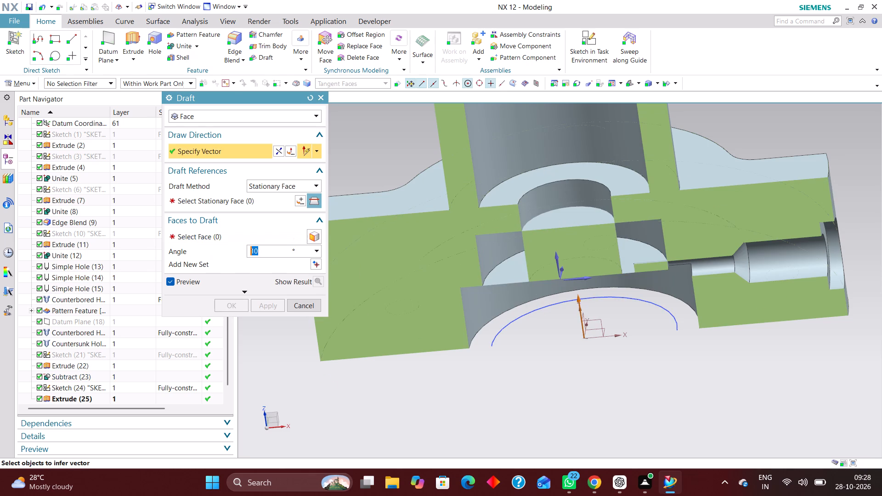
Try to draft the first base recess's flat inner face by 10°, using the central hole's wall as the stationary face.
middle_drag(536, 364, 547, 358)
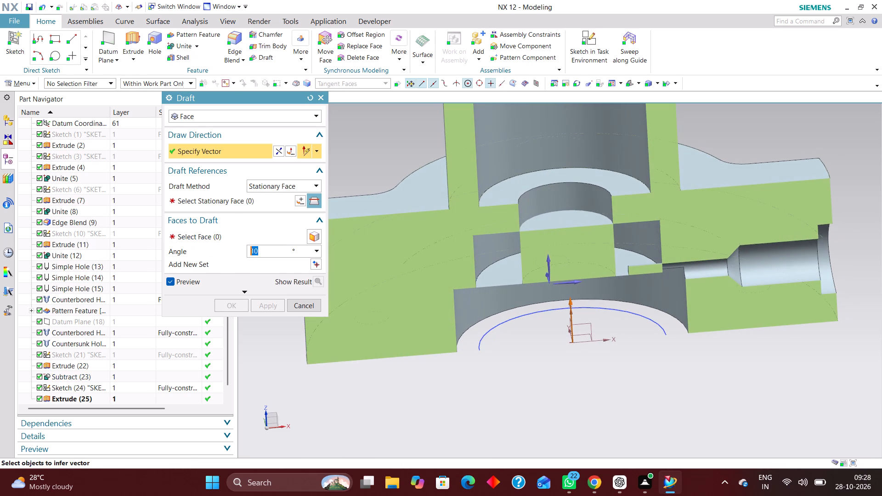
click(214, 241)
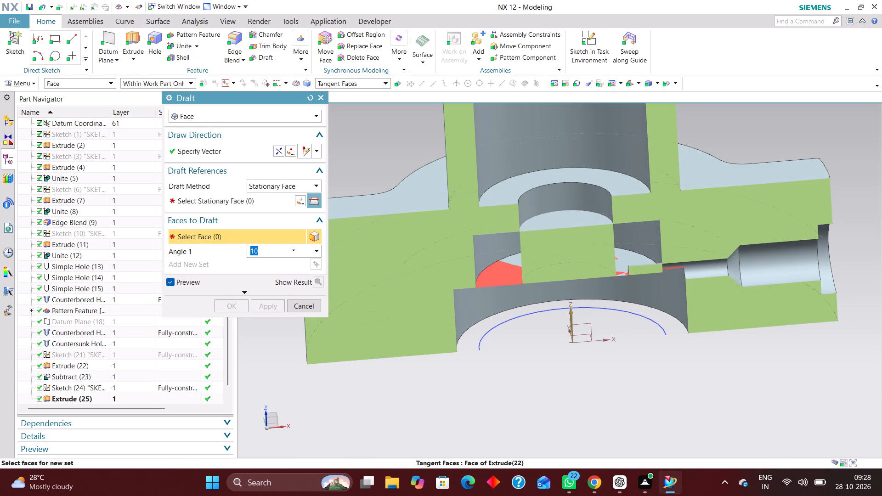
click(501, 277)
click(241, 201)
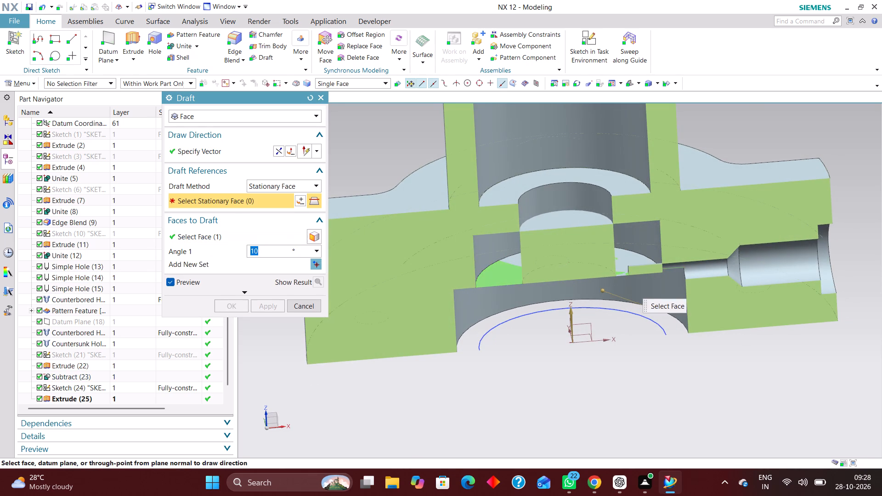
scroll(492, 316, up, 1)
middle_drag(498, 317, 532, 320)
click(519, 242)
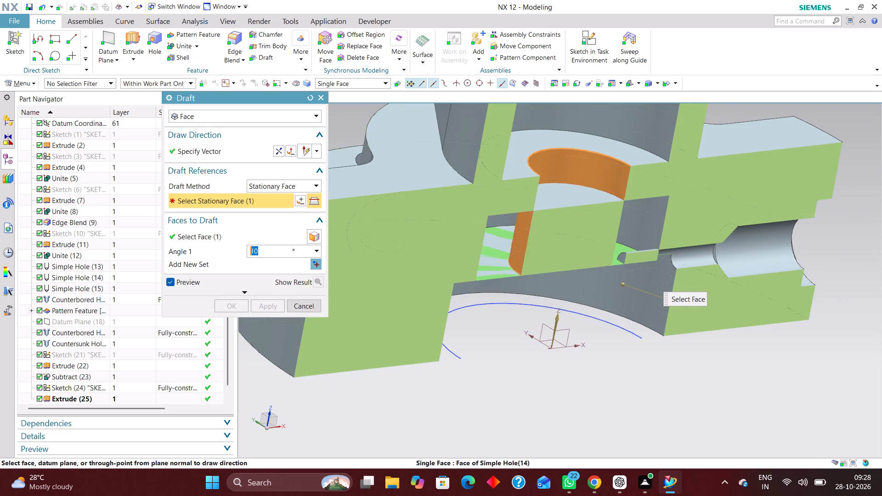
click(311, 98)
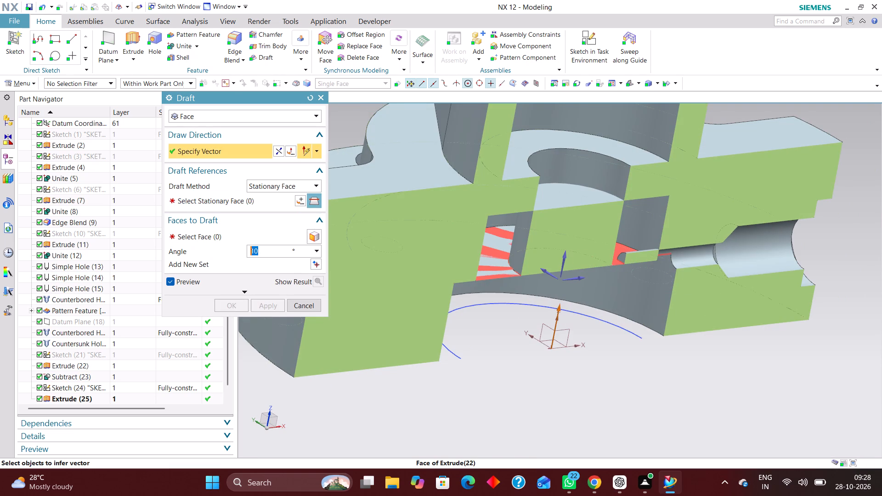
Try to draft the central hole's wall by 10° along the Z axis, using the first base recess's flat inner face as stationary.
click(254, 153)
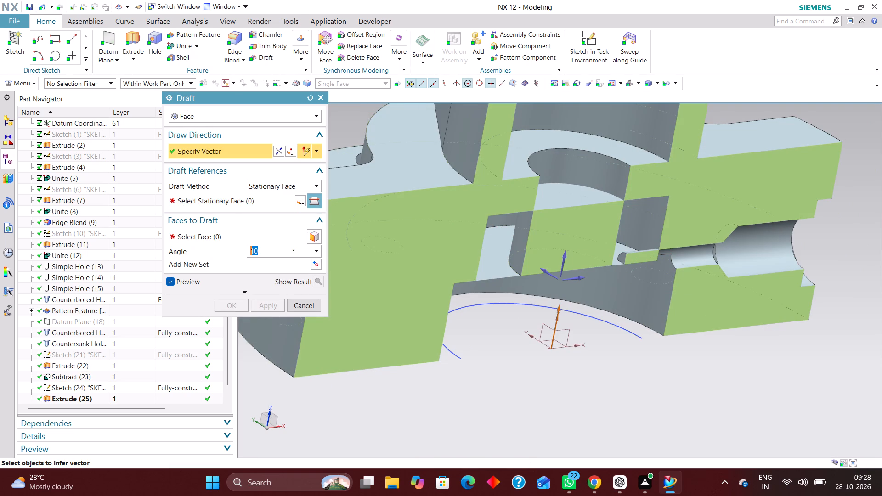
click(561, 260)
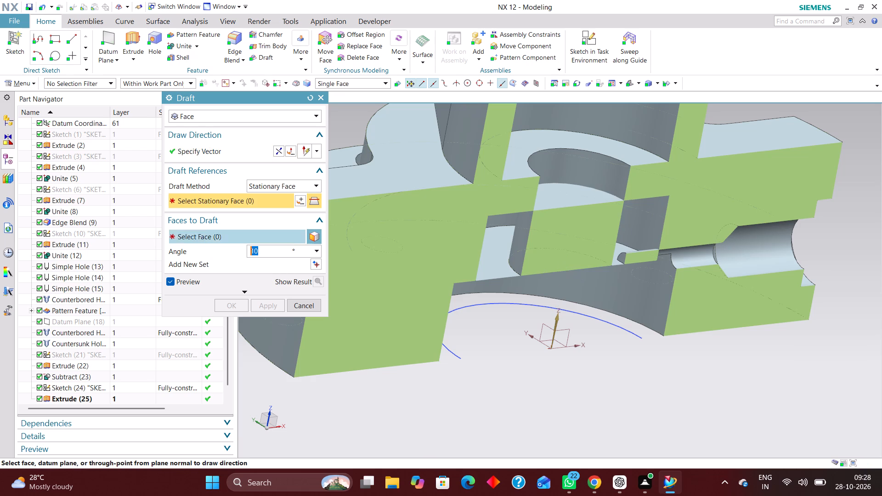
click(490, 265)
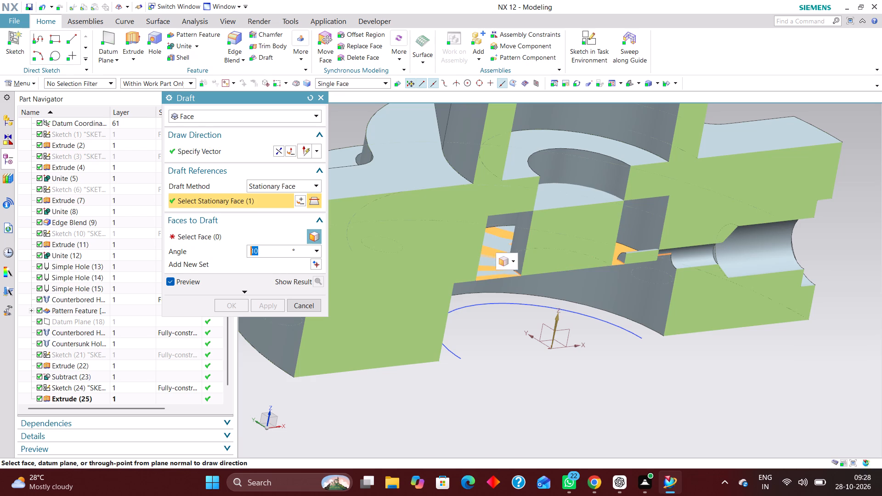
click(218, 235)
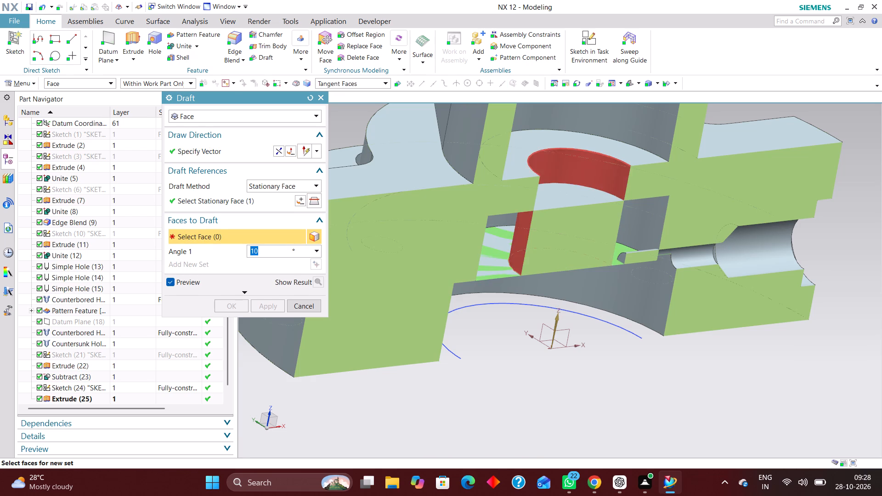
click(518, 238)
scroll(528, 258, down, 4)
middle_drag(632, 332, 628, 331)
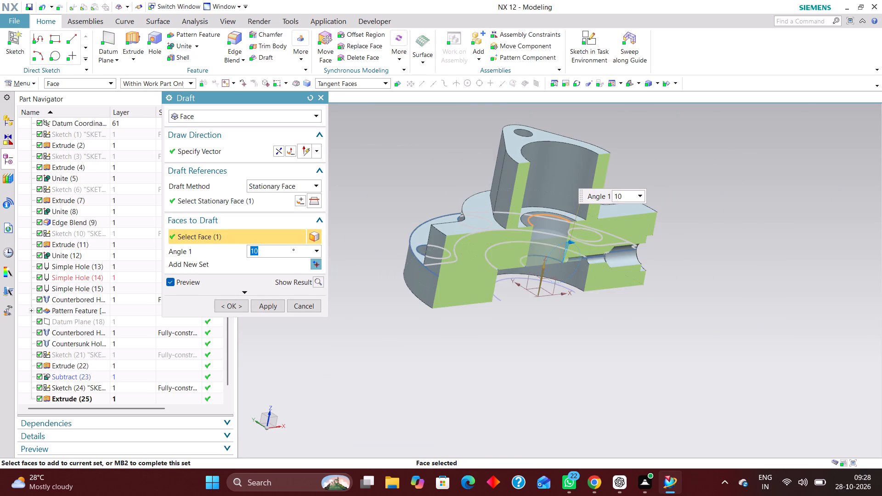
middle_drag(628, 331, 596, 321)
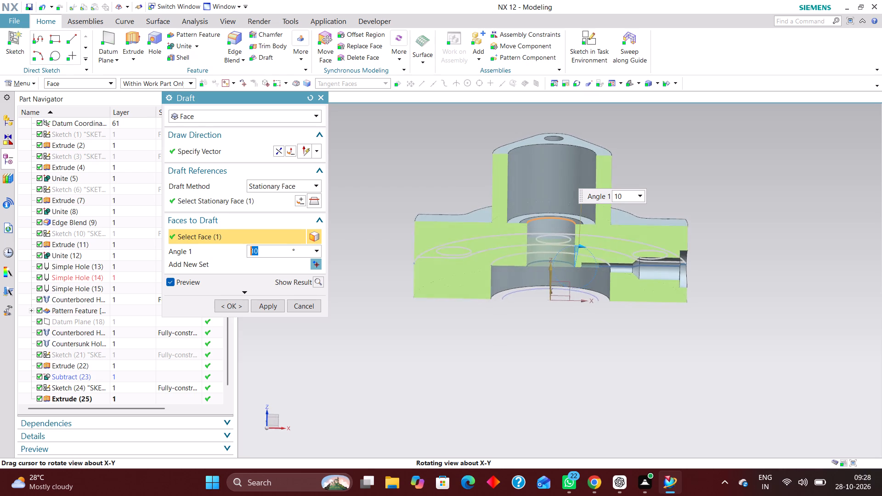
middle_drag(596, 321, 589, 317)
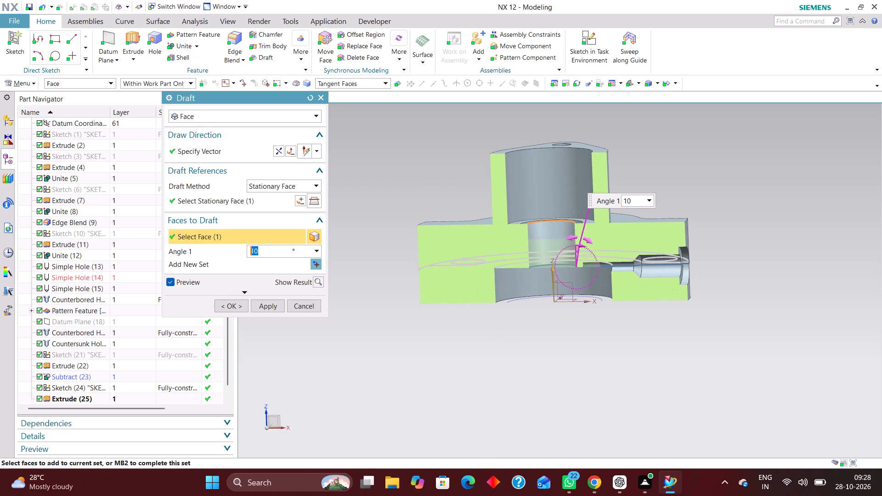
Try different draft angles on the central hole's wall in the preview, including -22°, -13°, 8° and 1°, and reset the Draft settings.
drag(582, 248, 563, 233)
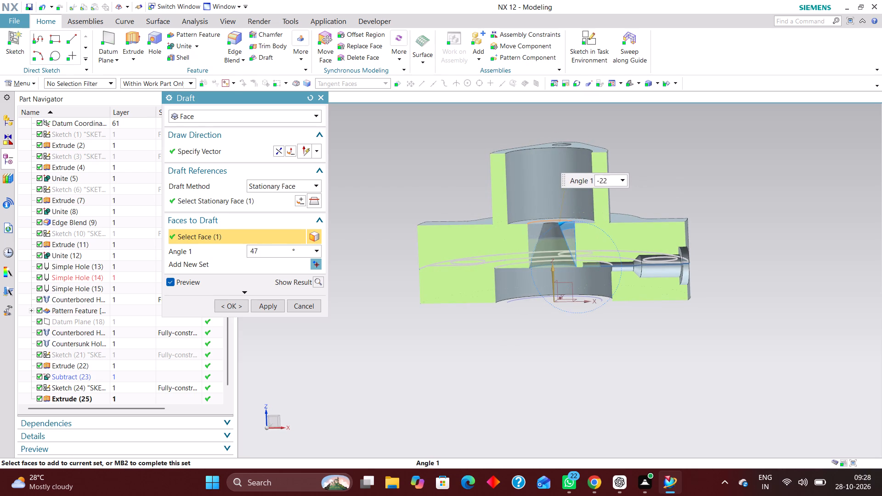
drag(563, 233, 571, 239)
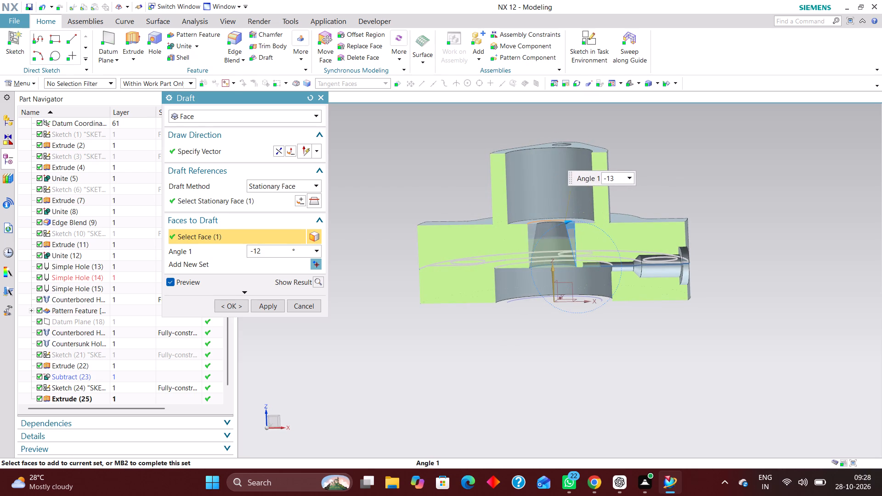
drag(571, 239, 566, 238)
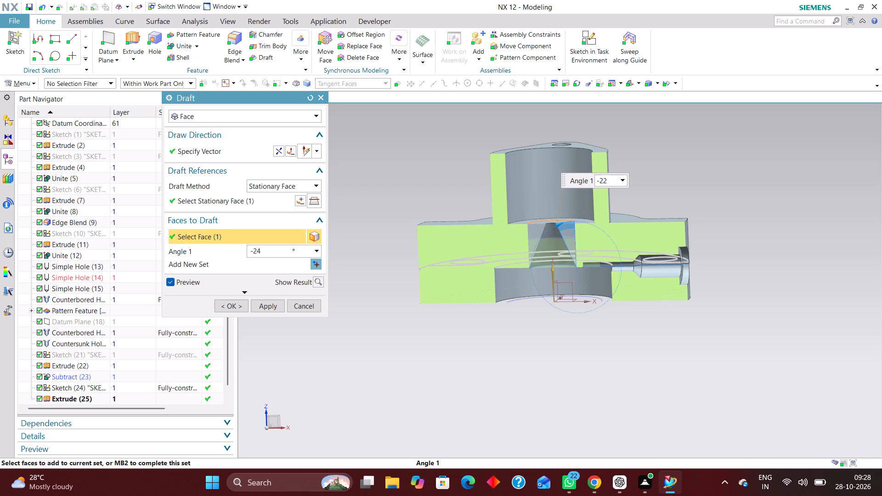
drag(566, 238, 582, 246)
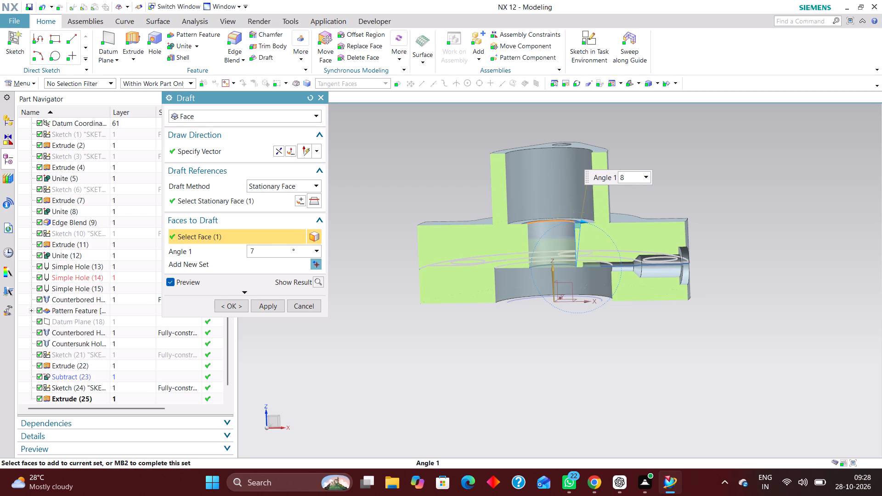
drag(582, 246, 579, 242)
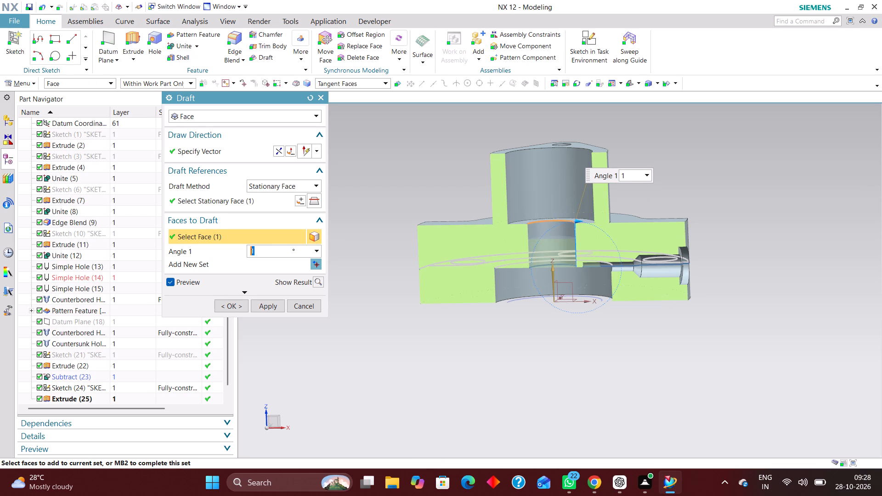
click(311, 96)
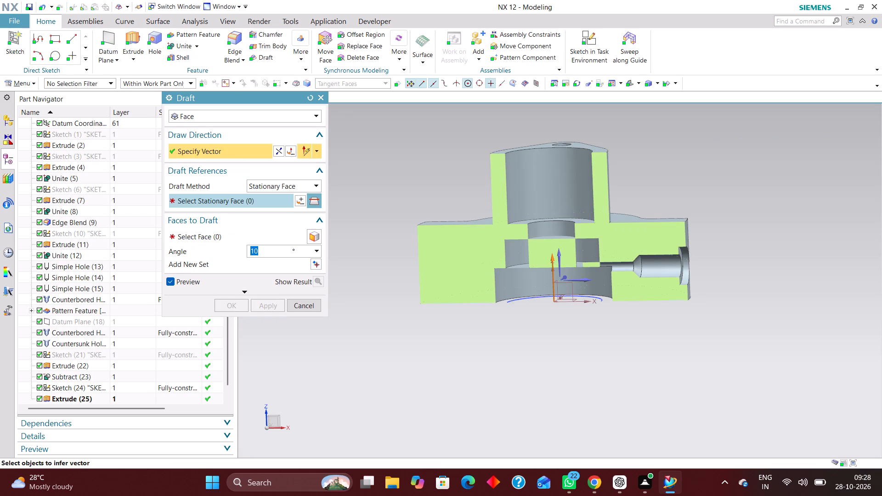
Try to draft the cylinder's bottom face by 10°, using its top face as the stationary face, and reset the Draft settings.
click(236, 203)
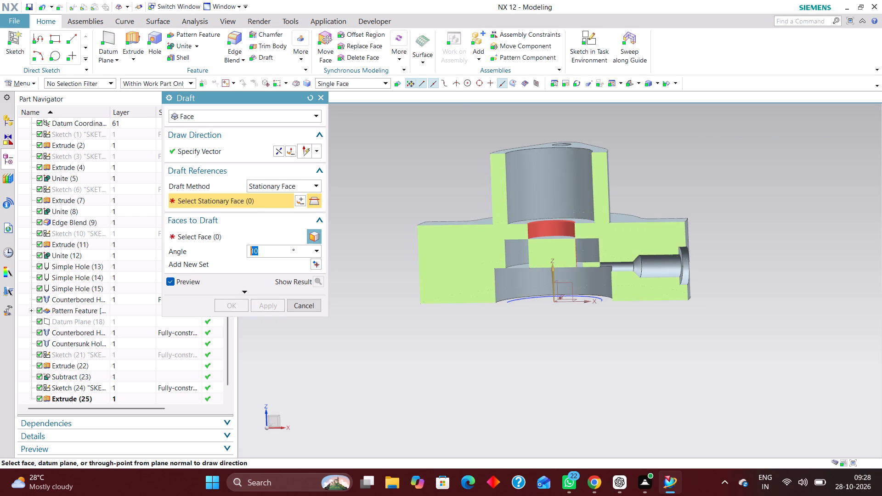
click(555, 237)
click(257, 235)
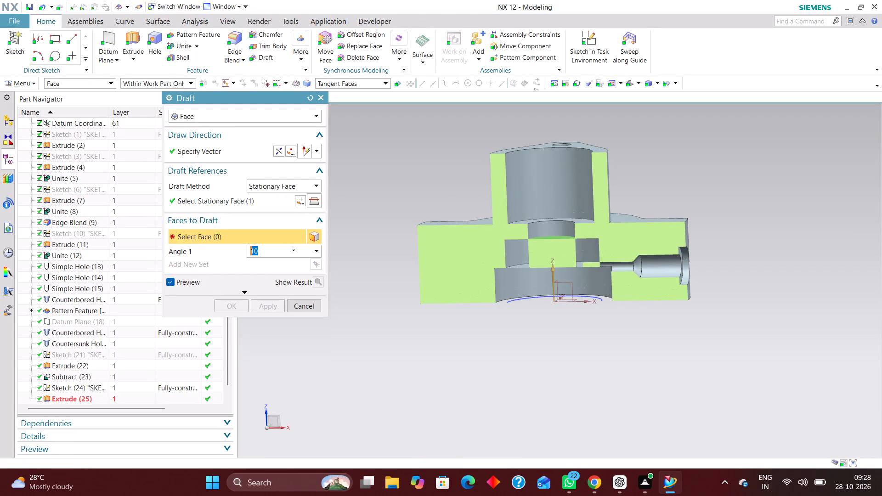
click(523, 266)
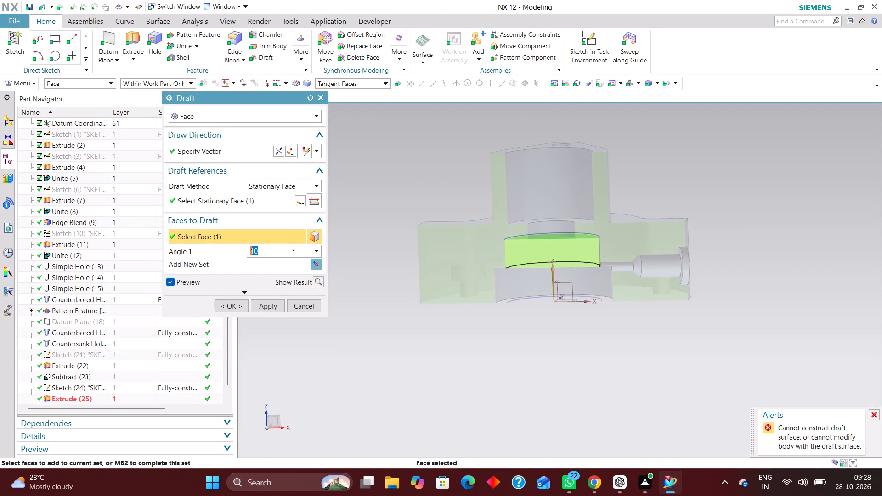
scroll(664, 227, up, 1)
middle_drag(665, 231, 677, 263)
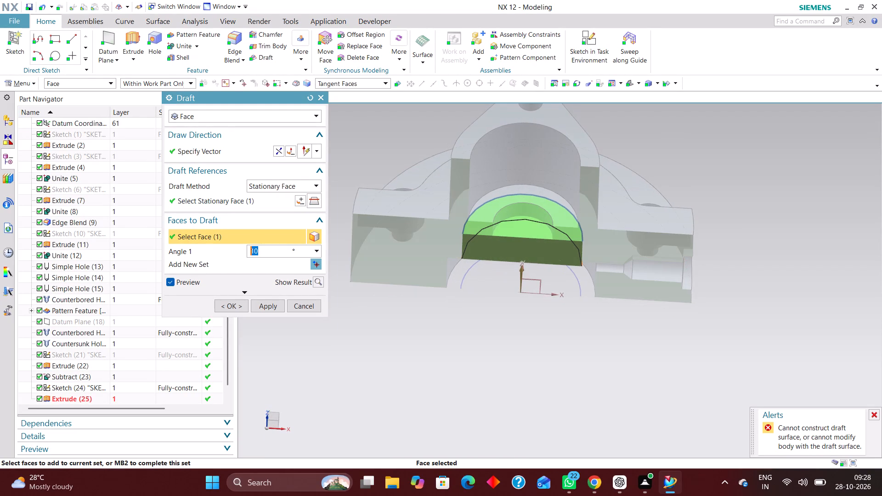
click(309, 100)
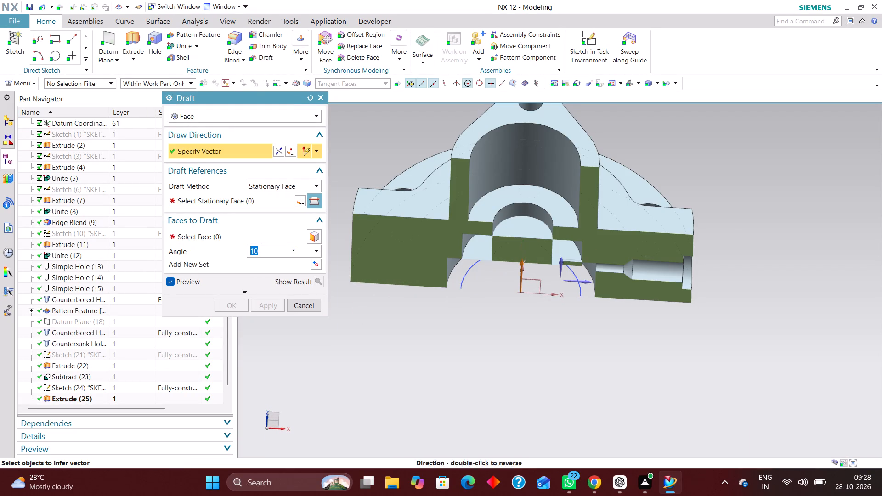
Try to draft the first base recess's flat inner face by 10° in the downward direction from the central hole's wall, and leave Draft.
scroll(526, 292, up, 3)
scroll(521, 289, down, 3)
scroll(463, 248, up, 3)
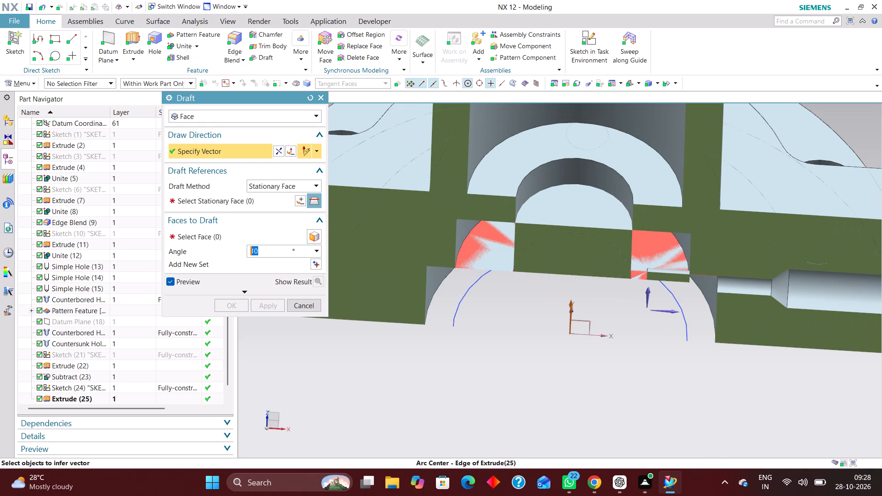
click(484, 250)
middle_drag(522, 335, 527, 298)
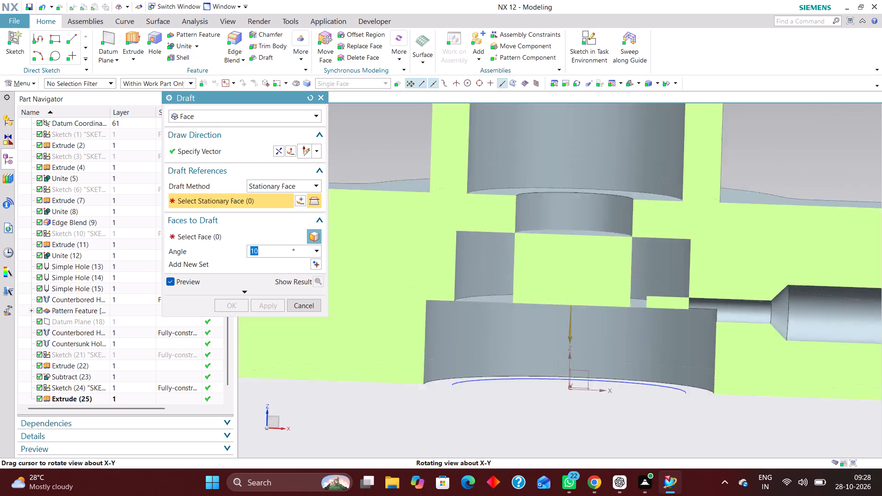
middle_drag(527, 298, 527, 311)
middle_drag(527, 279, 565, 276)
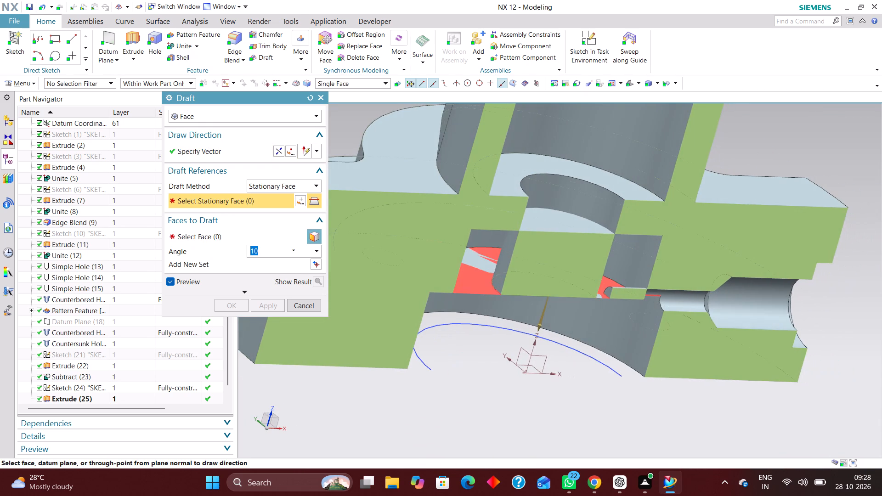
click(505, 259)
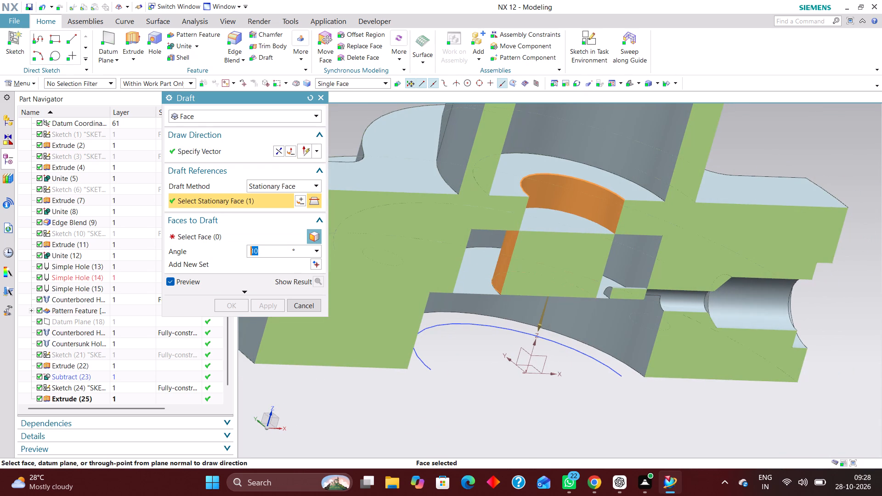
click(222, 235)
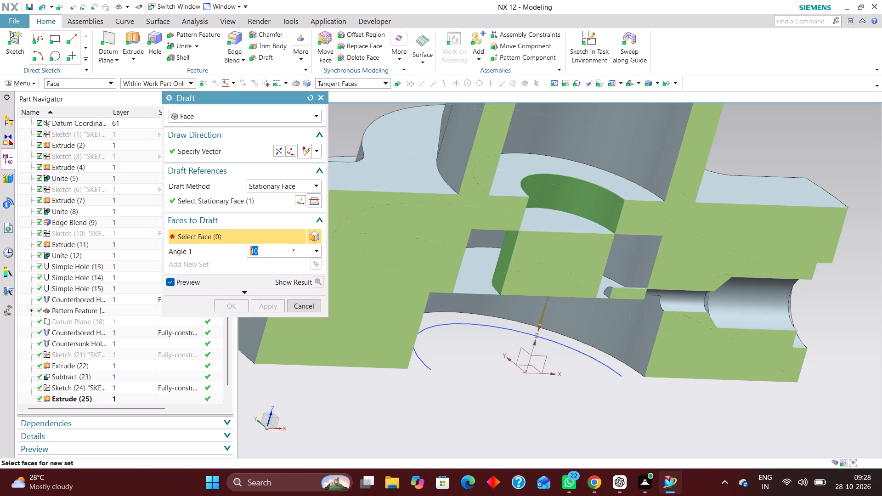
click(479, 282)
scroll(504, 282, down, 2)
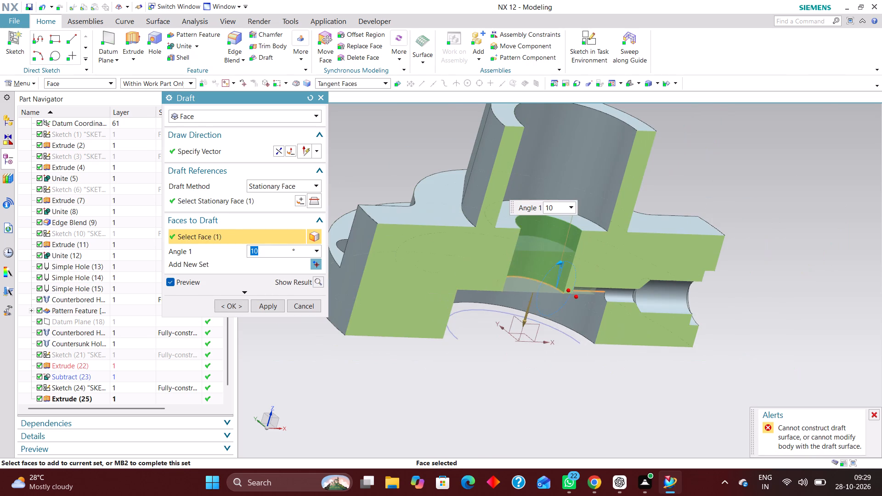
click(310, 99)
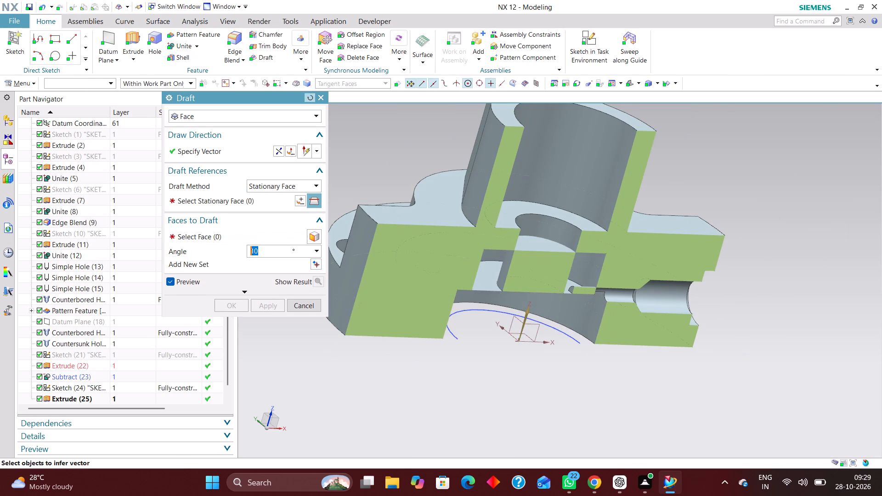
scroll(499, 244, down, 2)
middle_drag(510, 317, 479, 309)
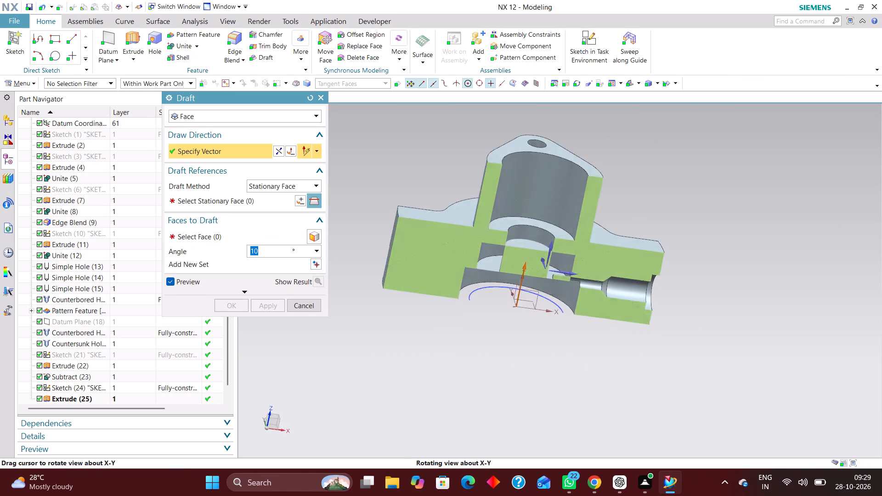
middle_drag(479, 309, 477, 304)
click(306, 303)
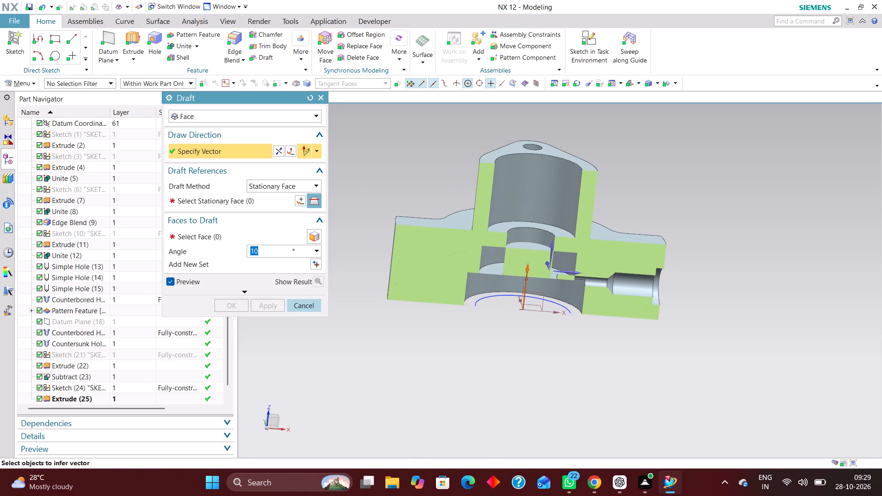
Set the view section to the X plane and move it beyond the model's edge to show the whole housing.
scroll(182, 266, down, 5)
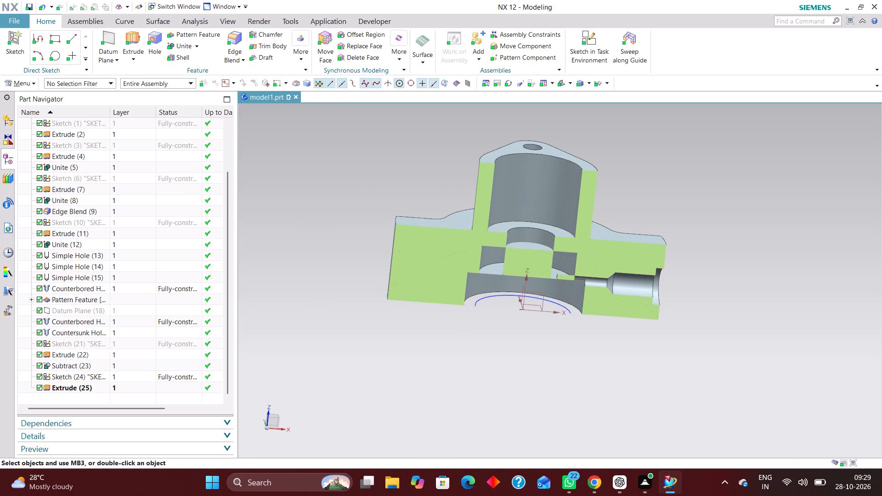
key(ctrl+h)
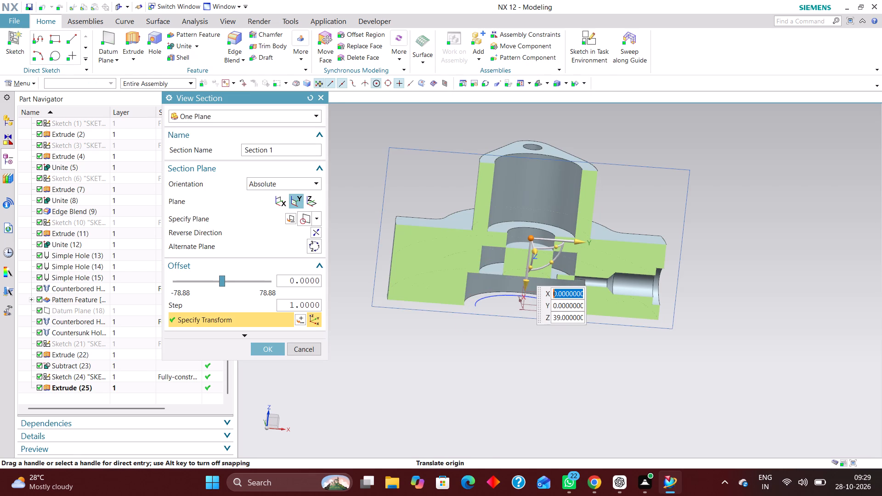
click(277, 201)
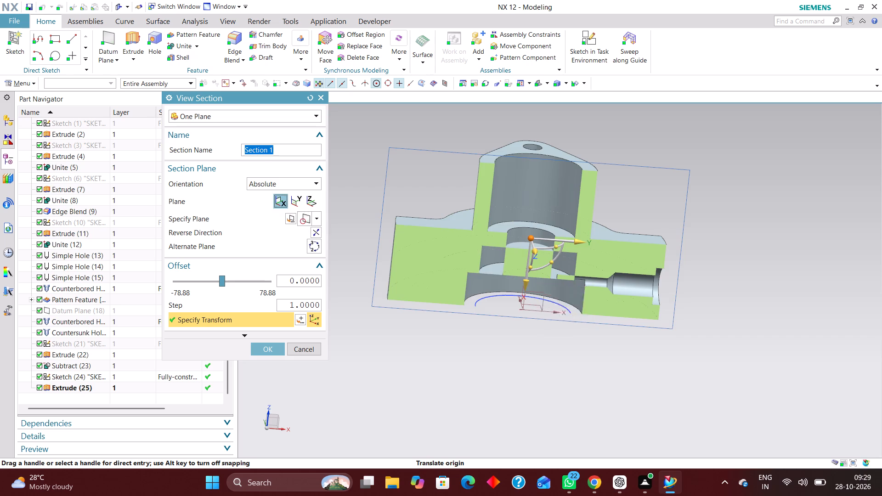
drag(492, 235, 367, 228)
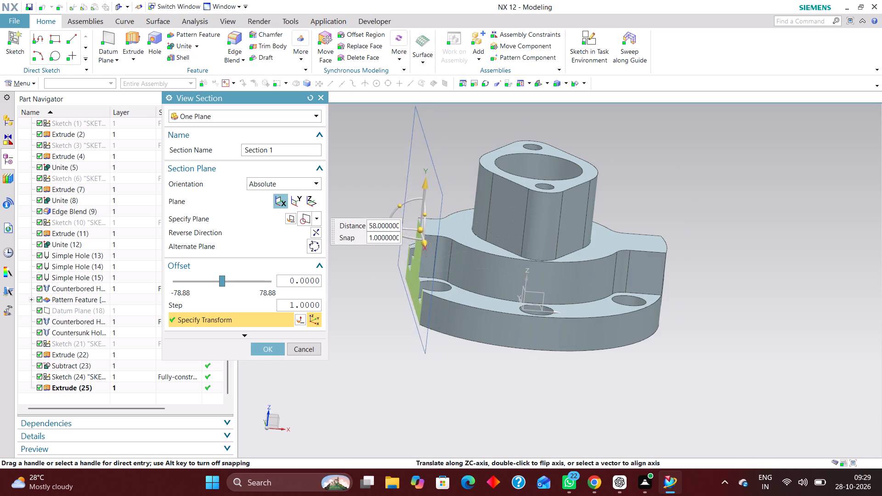
drag(367, 228, 288, 225)
click(271, 346)
scroll(506, 285, down, 3)
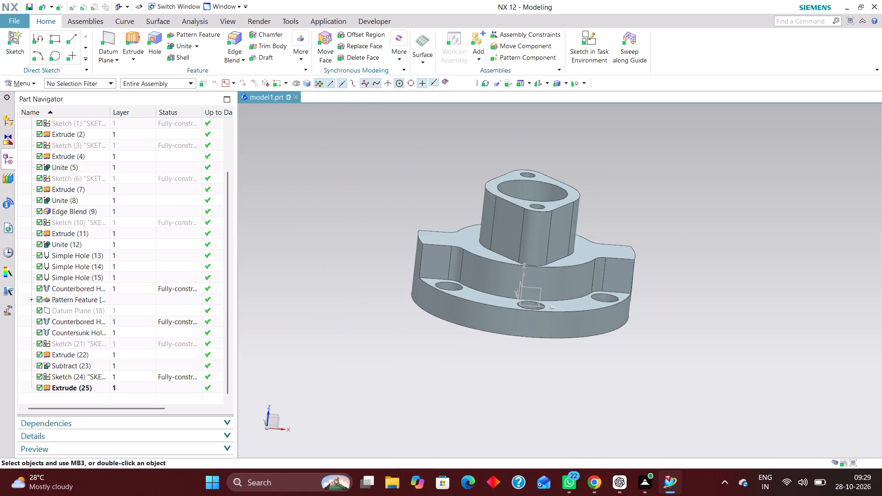
middle_drag(585, 277, 568, 284)
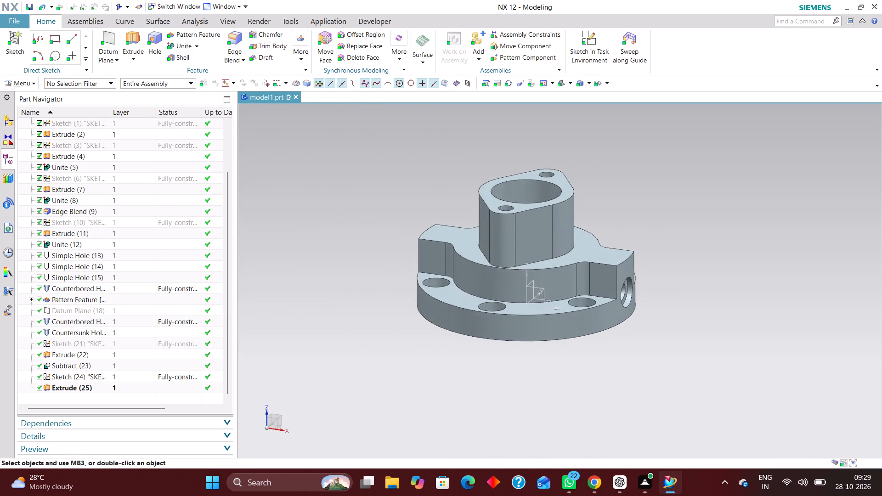
scroll(537, 253, down, 3)
scroll(138, 287, down, 6)
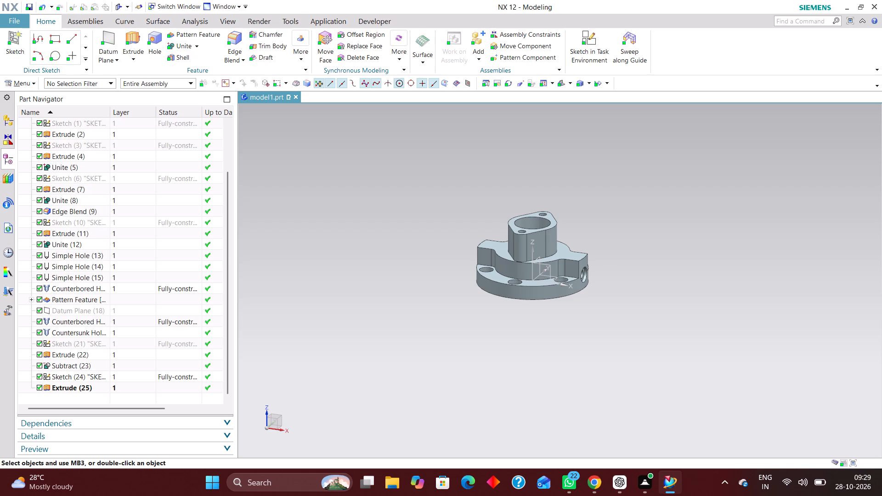
Create a new sketch in the task environment on the vertical XZ plane through the model's origin.
click(583, 29)
scroll(554, 276, up, 6)
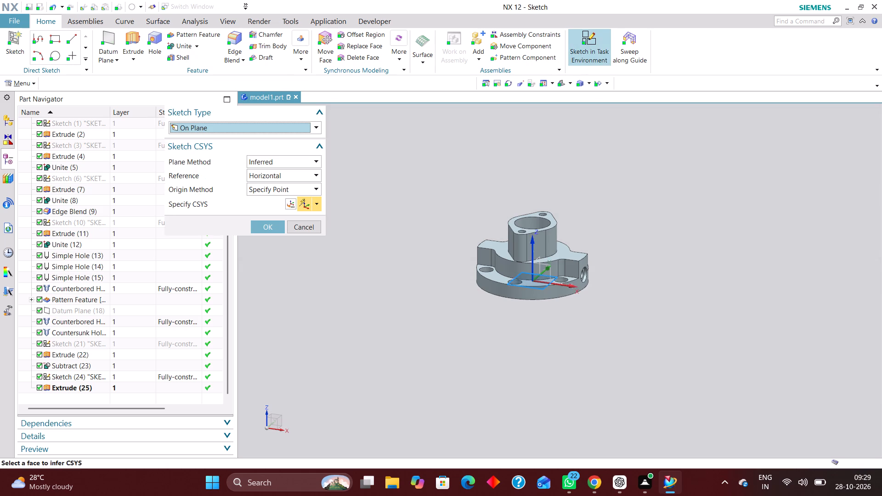
scroll(550, 279, up, 5)
click(488, 270)
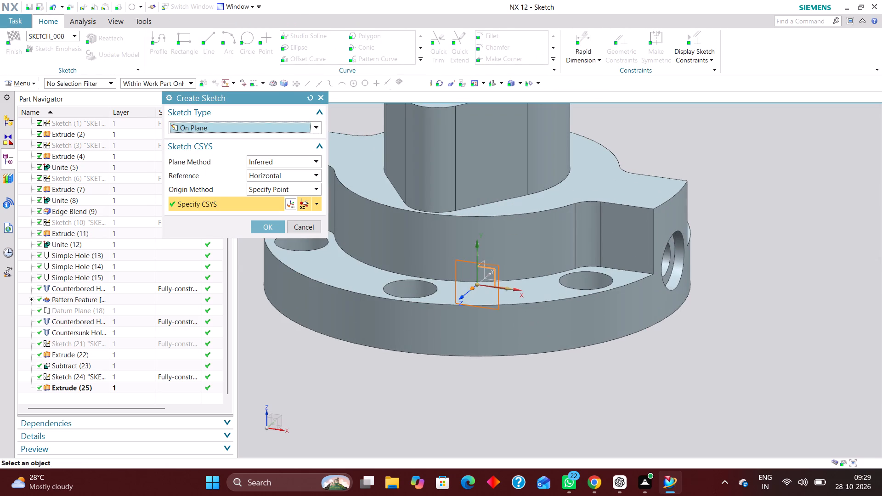
click(269, 225)
Set the display to Shaded with Edges, leave the Profile tool and hide the housing body.
right_drag(517, 170, 514, 298)
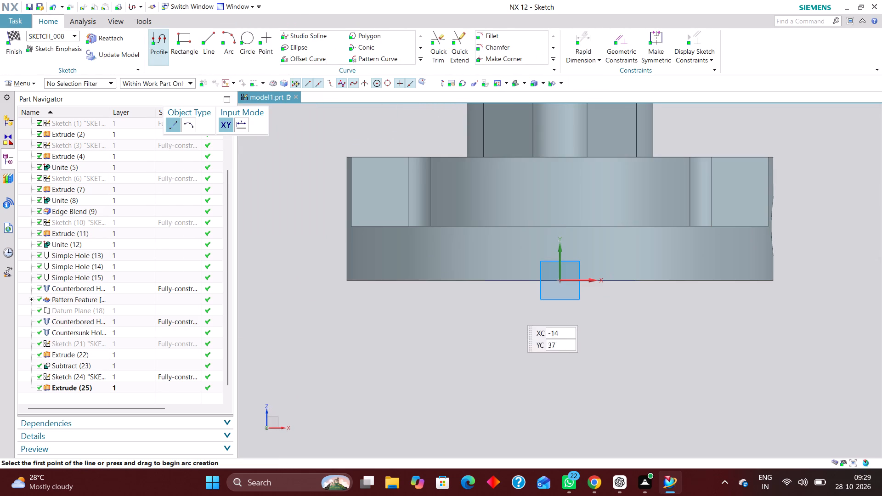
click(554, 85)
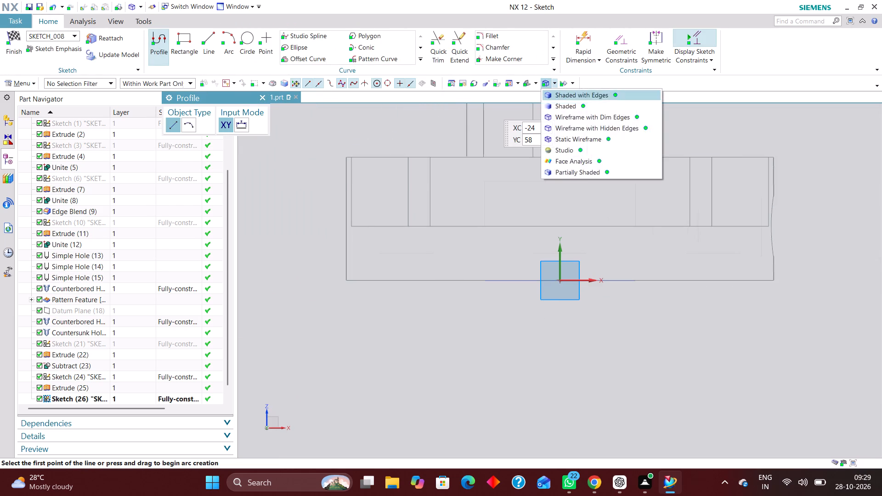
click(560, 96)
click(261, 101)
right_drag(492, 126, 489, 229)
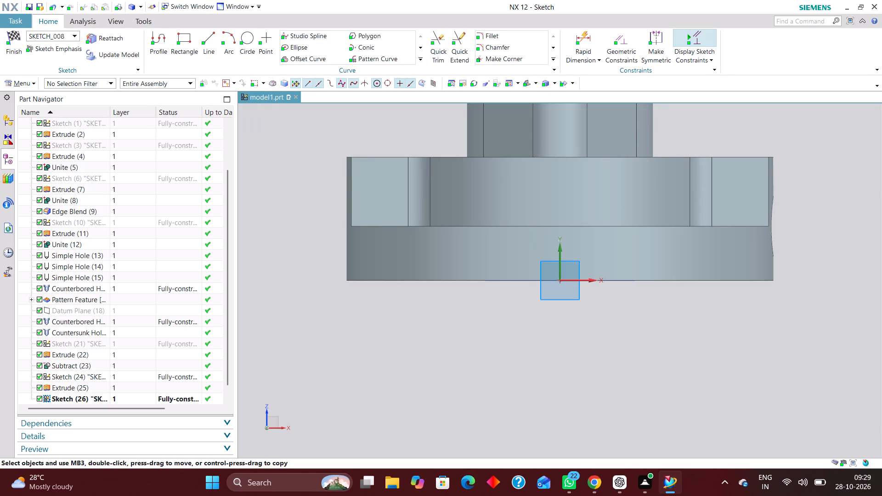
right_drag(516, 185, 520, 266)
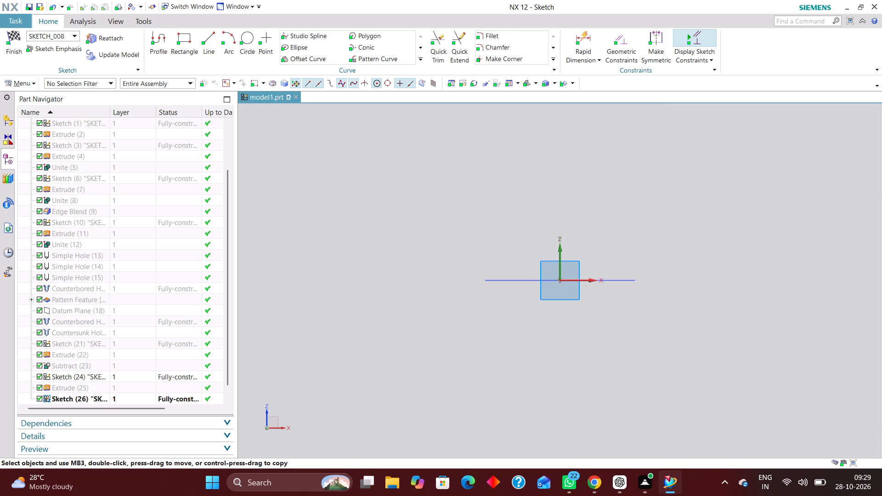
Draw a circle about 70 mm in diameter centred on the sketch origin, and finish the sketch.
click(248, 36)
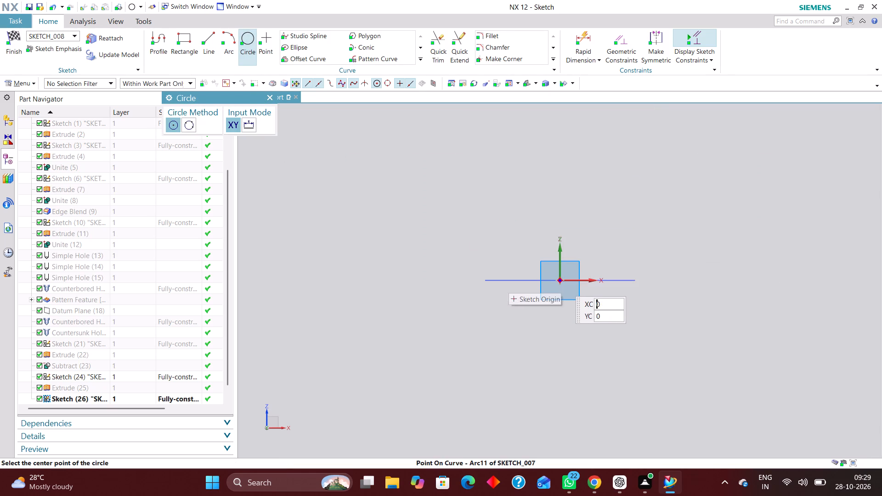
click(559, 282)
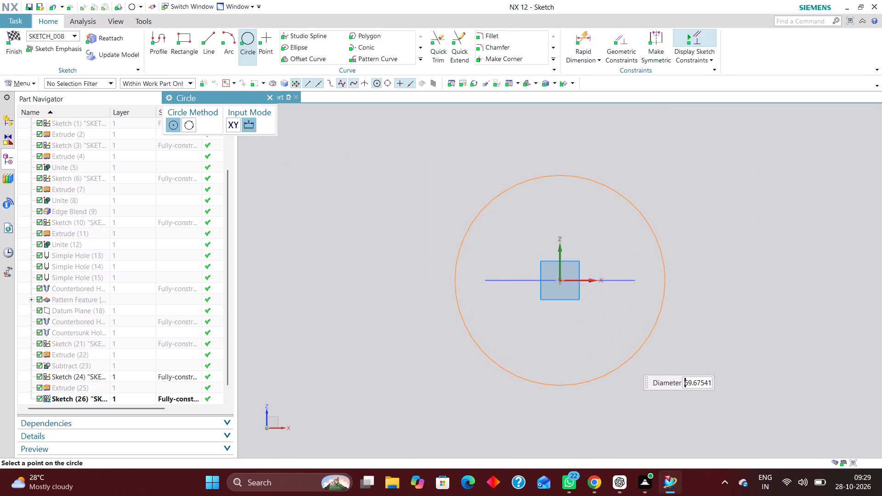
click(628, 359)
scroll(548, 236, down, 3)
scroll(604, 256, up, 2)
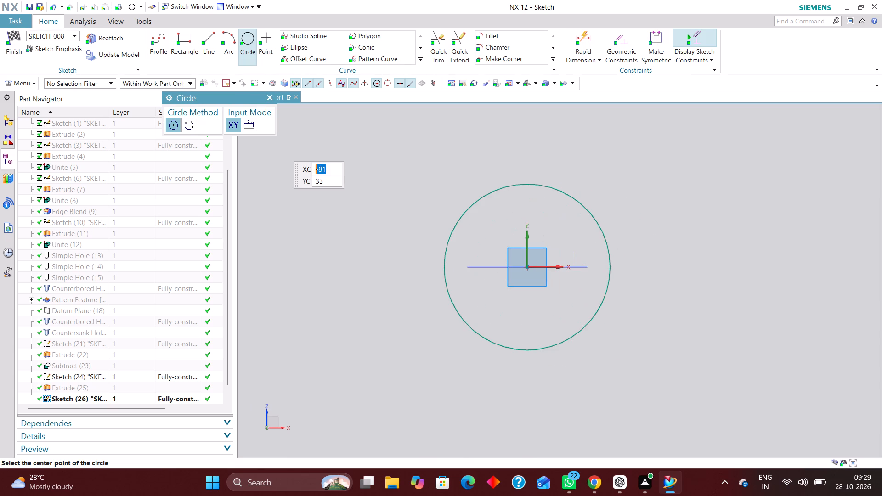
click(17, 37)
Extrude the new vertical circle from -24 mm to 33 mm as a separate body with Boolean None.
scroll(573, 246, down, 3)
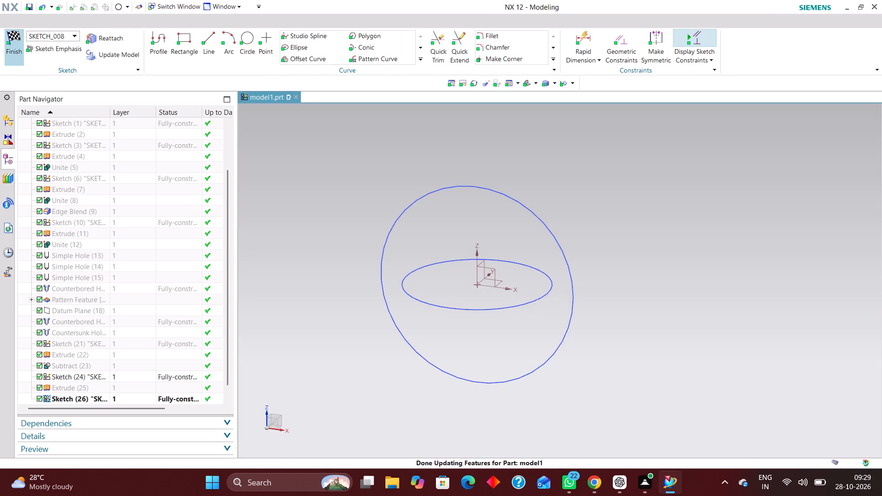
scroll(617, 247, down, 2)
scroll(622, 288, up, 2)
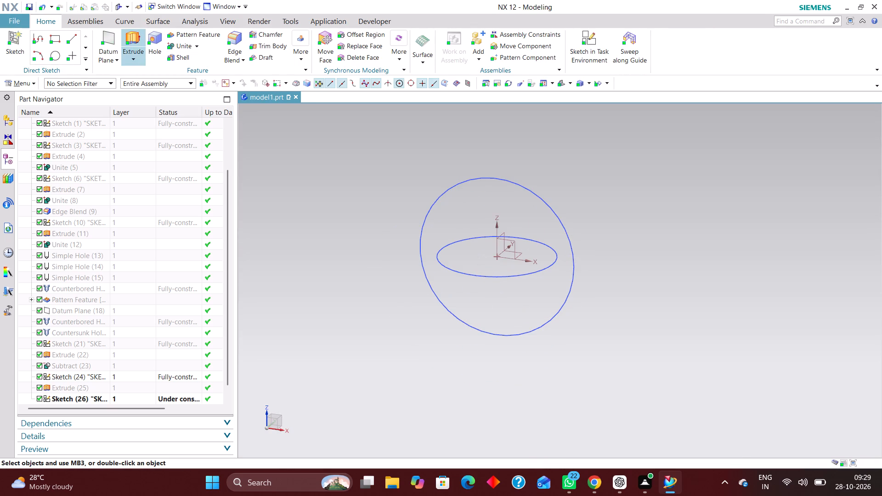
click(135, 40)
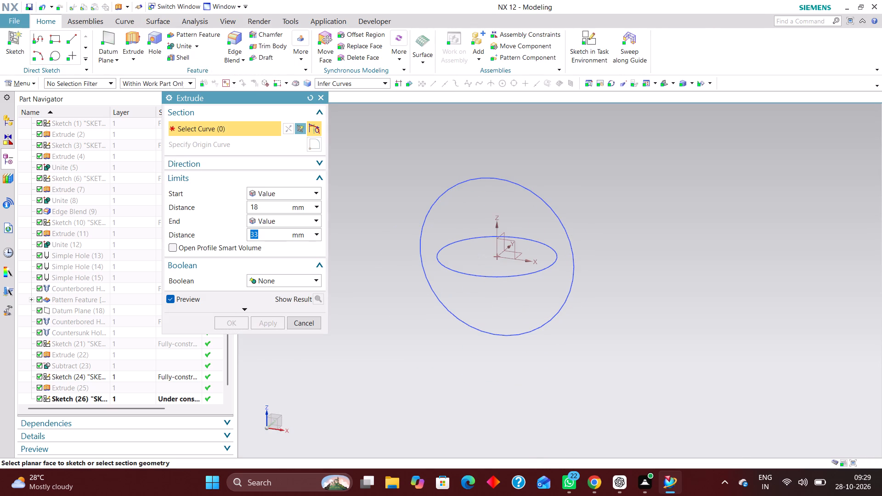
click(505, 182)
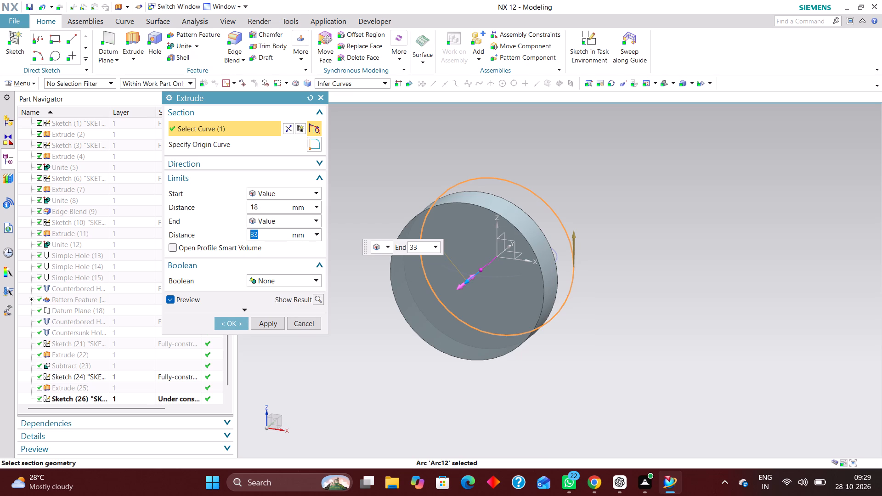
drag(479, 273, 516, 241)
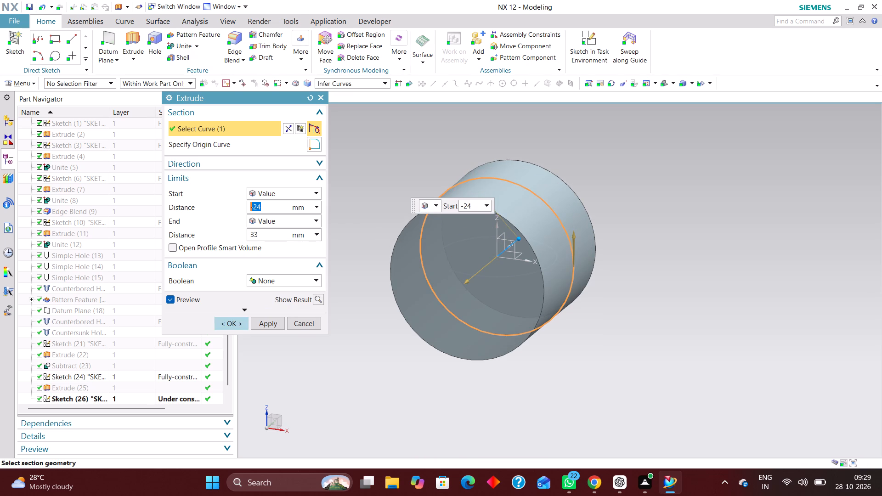
click(230, 325)
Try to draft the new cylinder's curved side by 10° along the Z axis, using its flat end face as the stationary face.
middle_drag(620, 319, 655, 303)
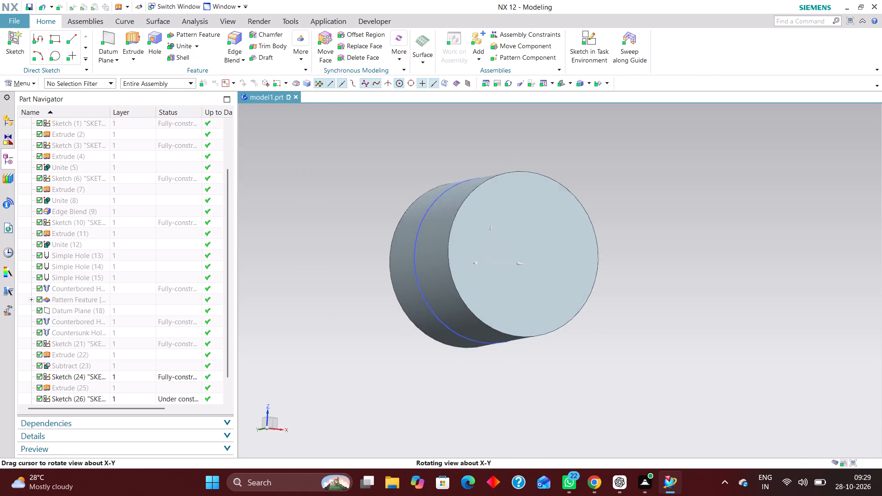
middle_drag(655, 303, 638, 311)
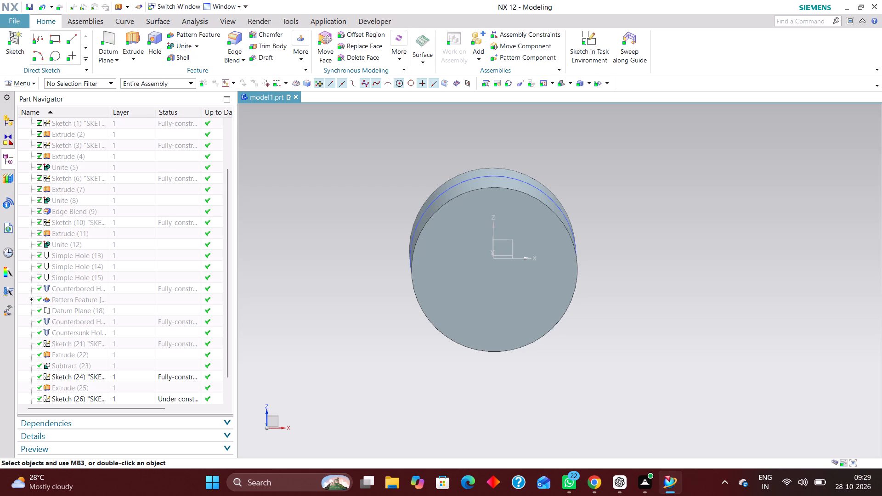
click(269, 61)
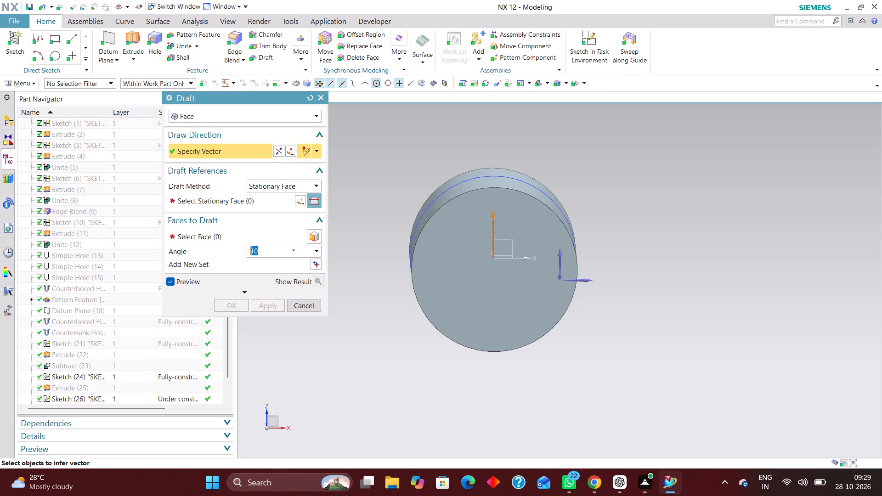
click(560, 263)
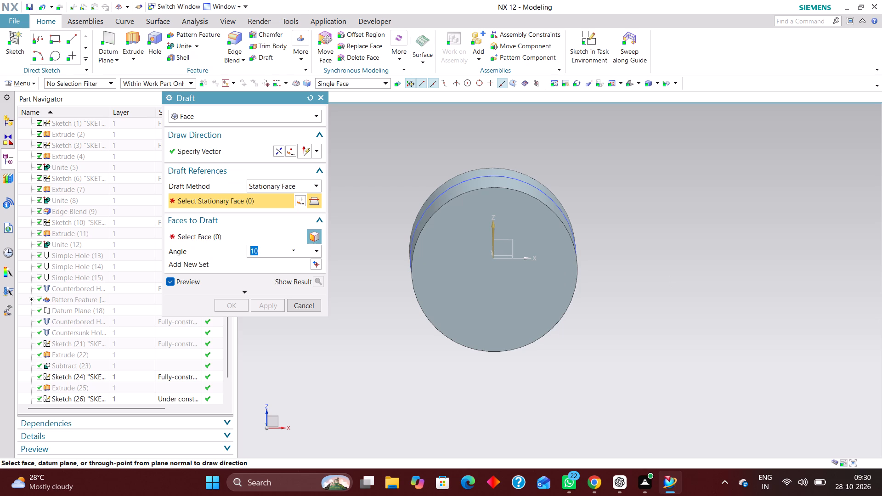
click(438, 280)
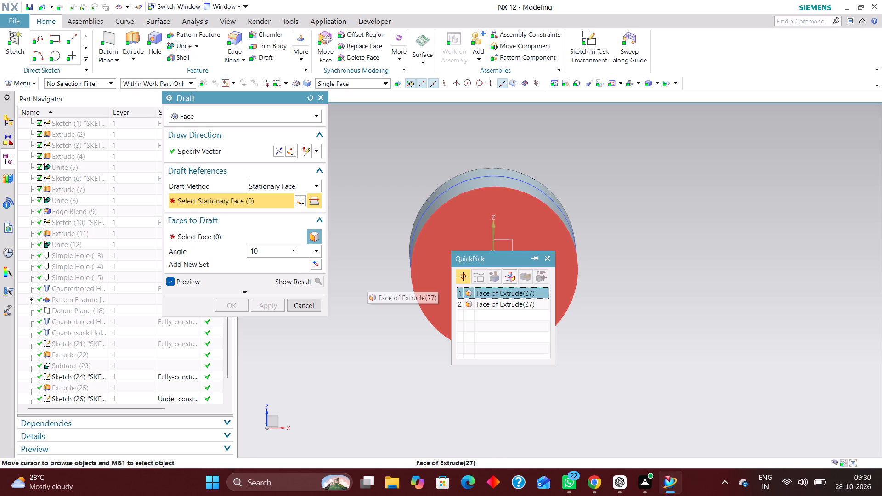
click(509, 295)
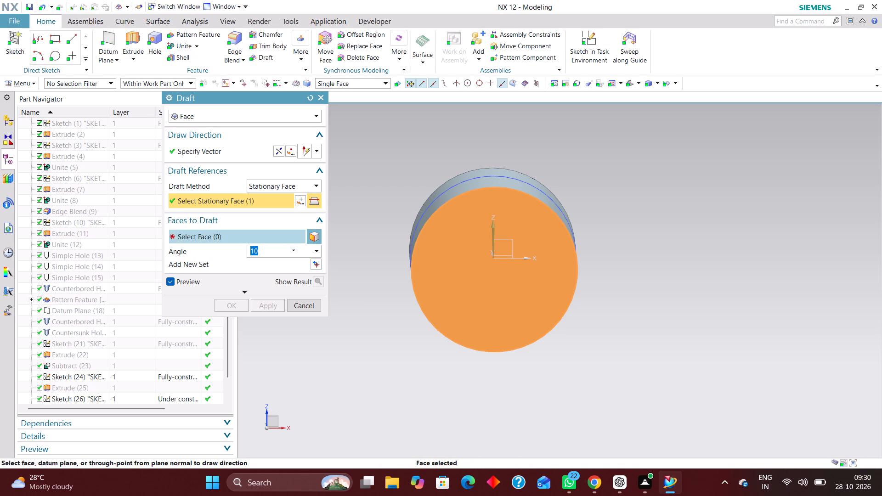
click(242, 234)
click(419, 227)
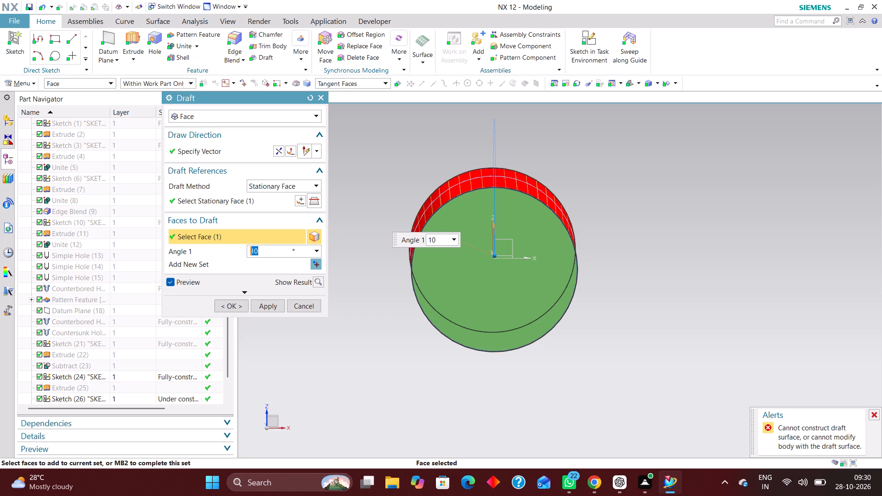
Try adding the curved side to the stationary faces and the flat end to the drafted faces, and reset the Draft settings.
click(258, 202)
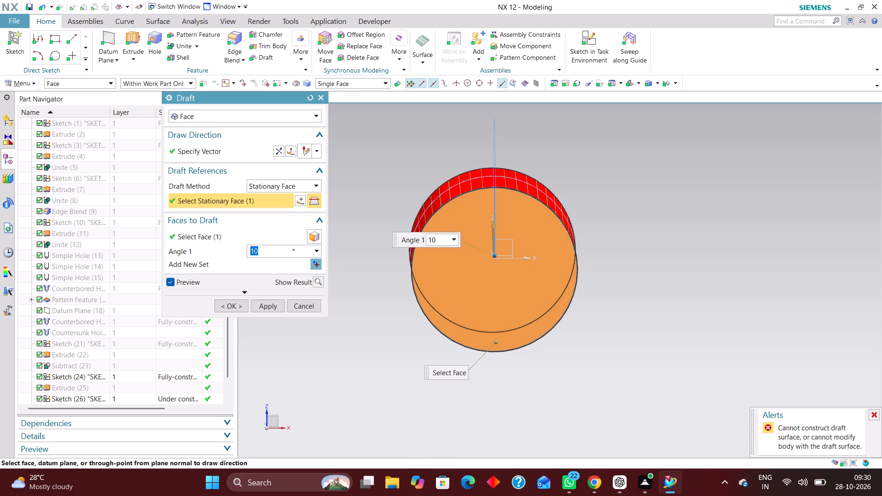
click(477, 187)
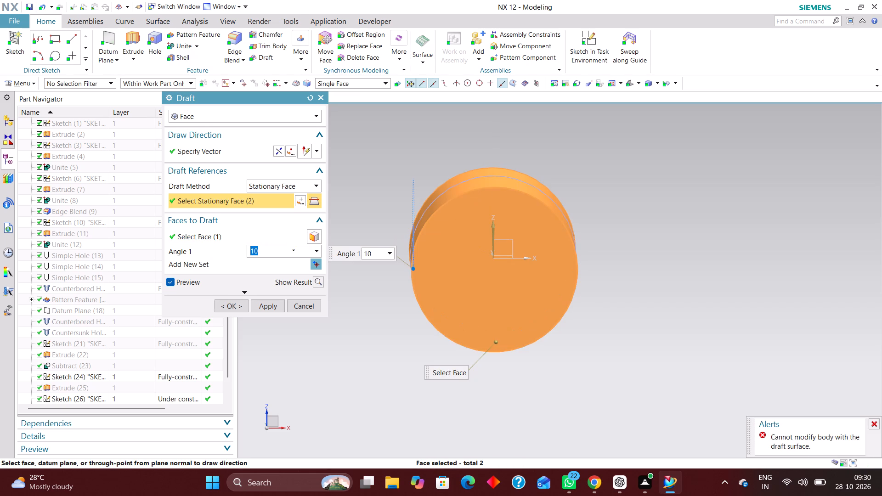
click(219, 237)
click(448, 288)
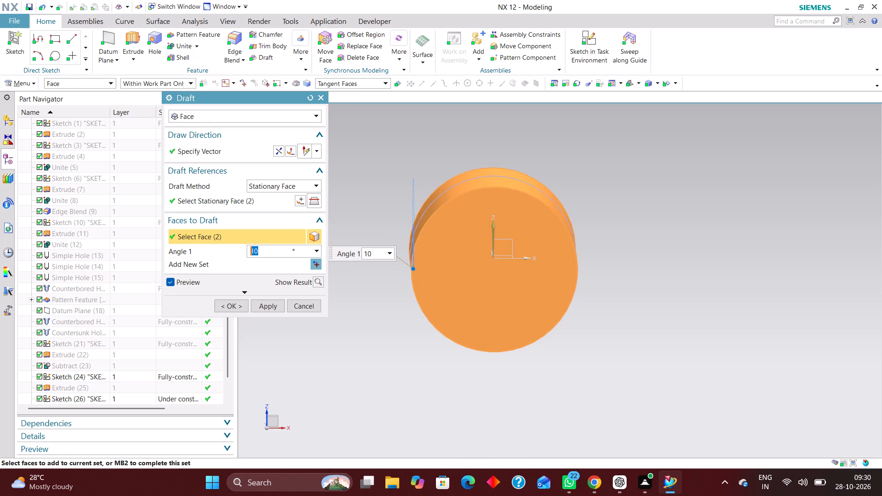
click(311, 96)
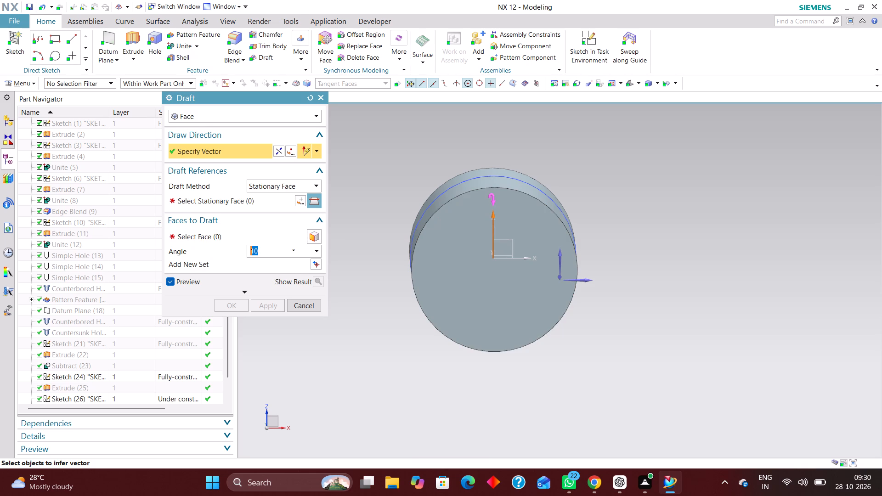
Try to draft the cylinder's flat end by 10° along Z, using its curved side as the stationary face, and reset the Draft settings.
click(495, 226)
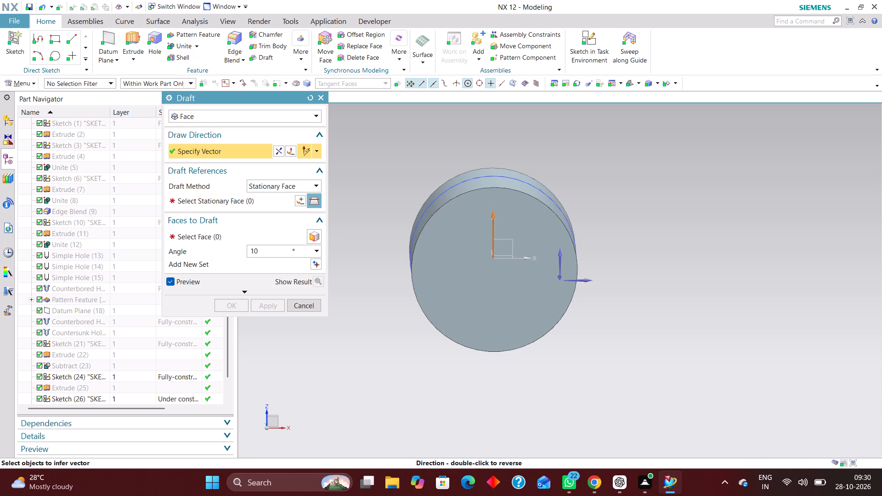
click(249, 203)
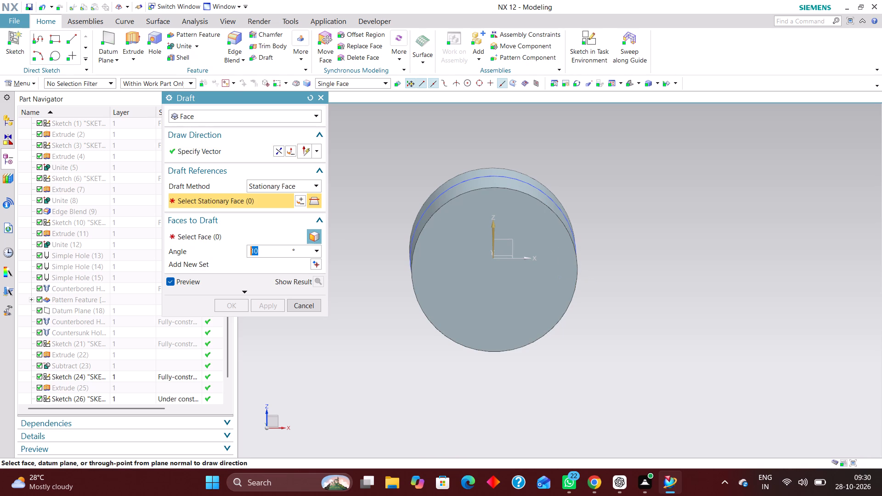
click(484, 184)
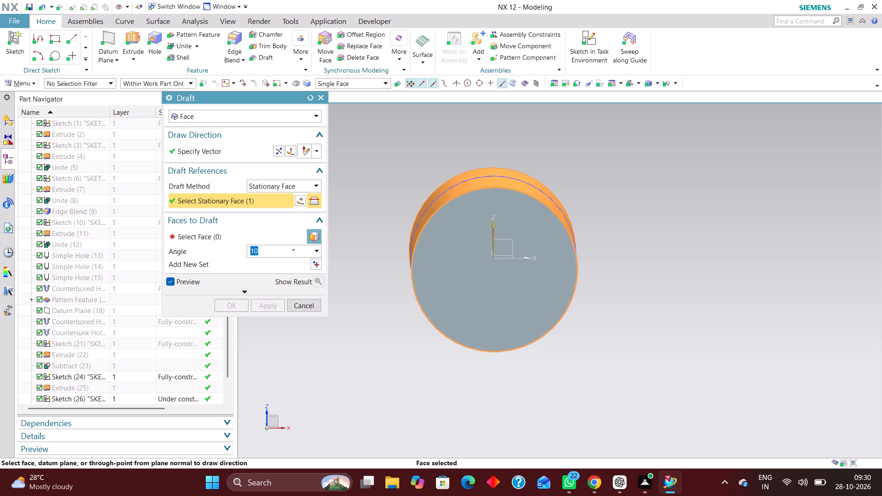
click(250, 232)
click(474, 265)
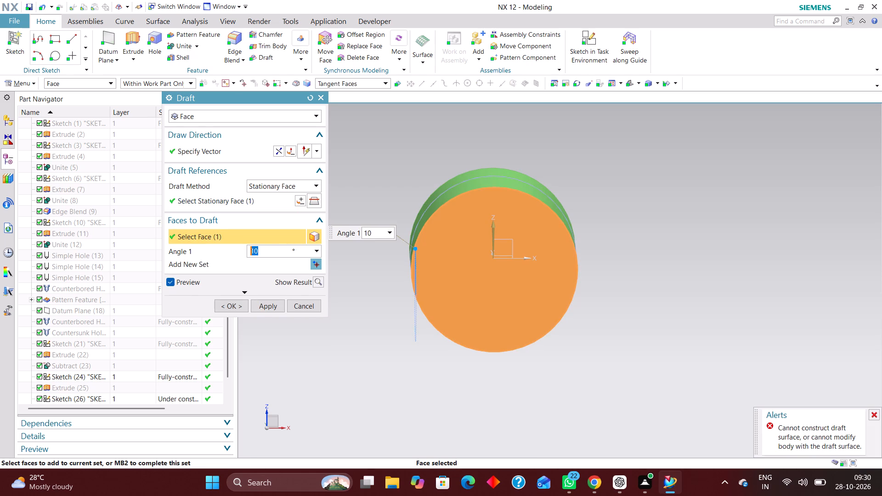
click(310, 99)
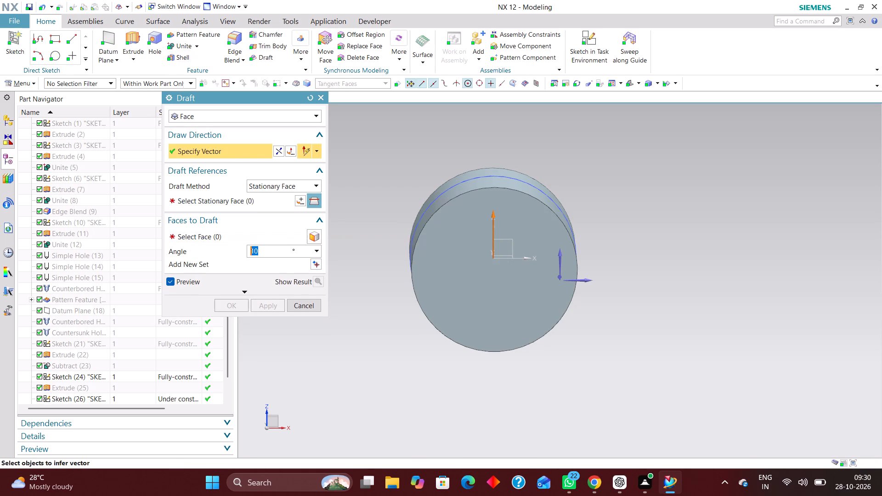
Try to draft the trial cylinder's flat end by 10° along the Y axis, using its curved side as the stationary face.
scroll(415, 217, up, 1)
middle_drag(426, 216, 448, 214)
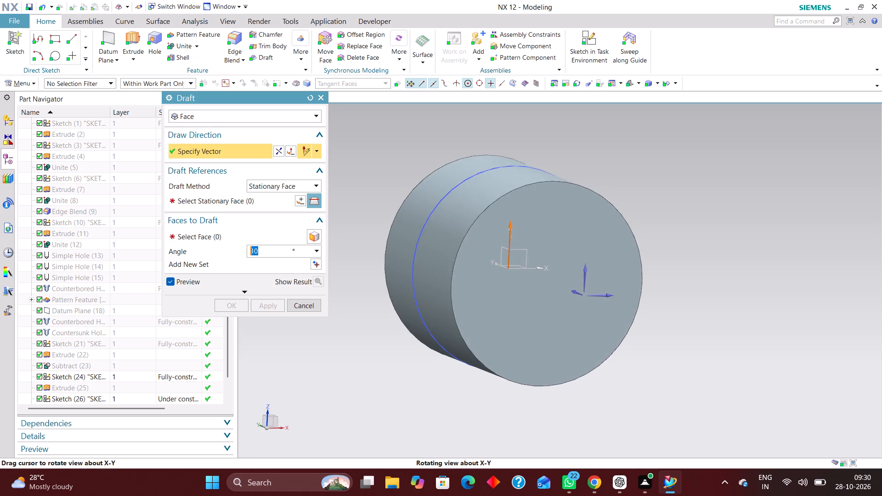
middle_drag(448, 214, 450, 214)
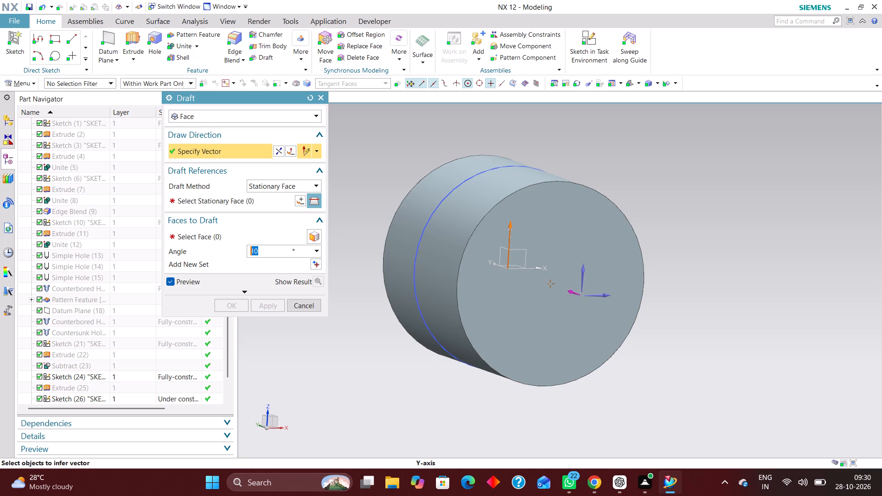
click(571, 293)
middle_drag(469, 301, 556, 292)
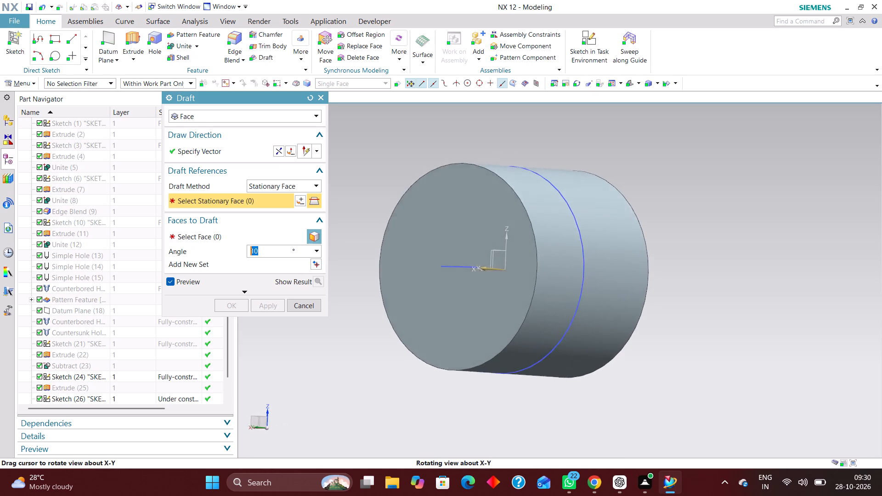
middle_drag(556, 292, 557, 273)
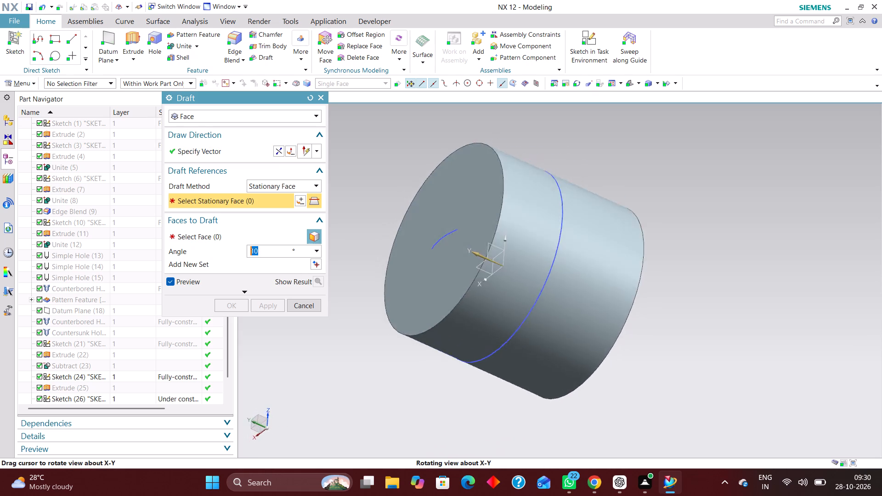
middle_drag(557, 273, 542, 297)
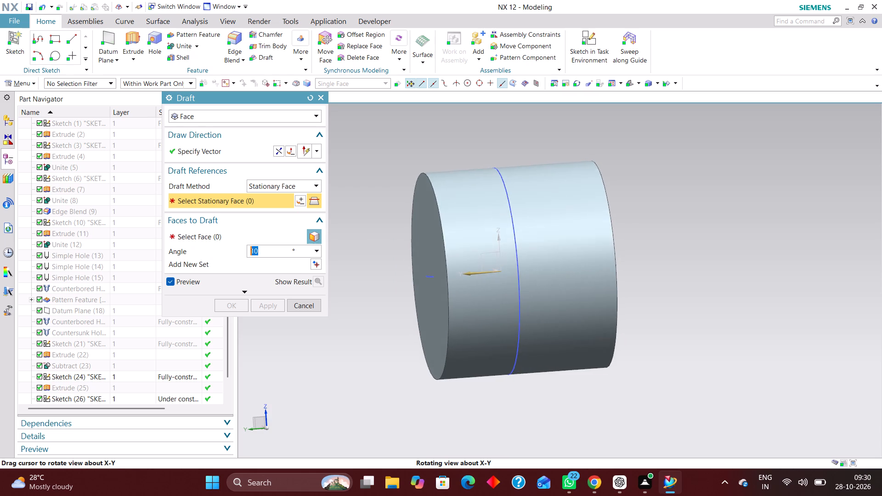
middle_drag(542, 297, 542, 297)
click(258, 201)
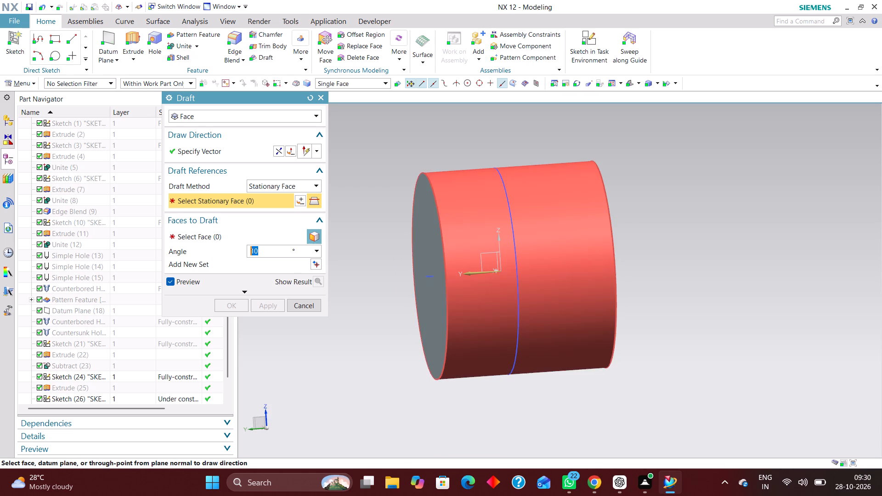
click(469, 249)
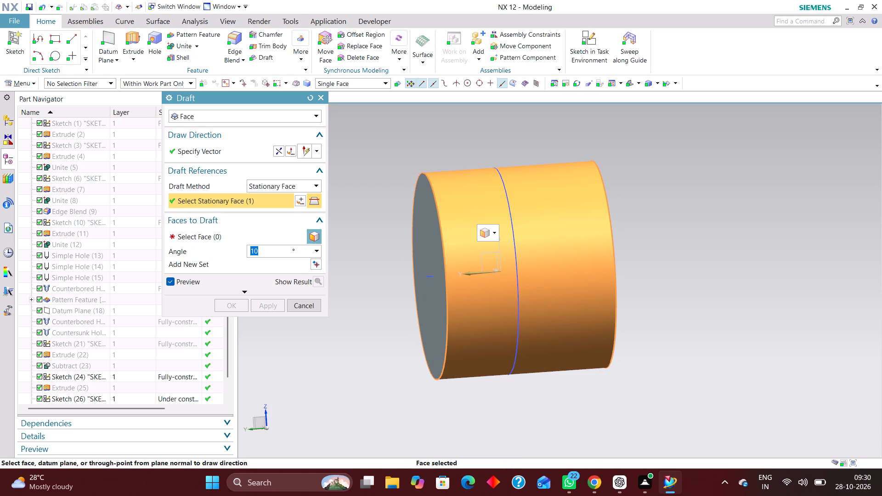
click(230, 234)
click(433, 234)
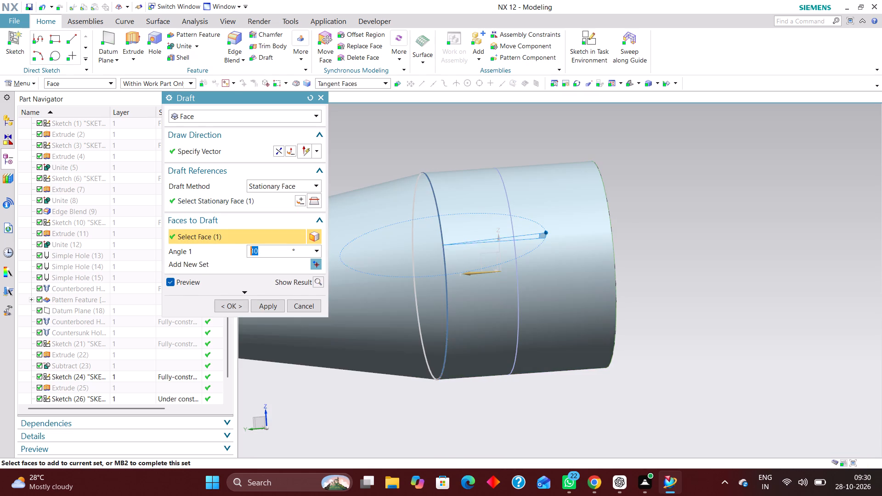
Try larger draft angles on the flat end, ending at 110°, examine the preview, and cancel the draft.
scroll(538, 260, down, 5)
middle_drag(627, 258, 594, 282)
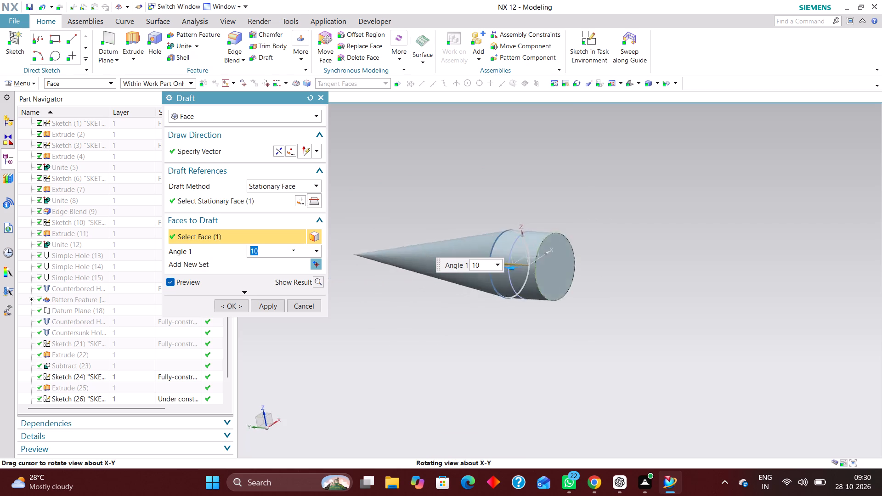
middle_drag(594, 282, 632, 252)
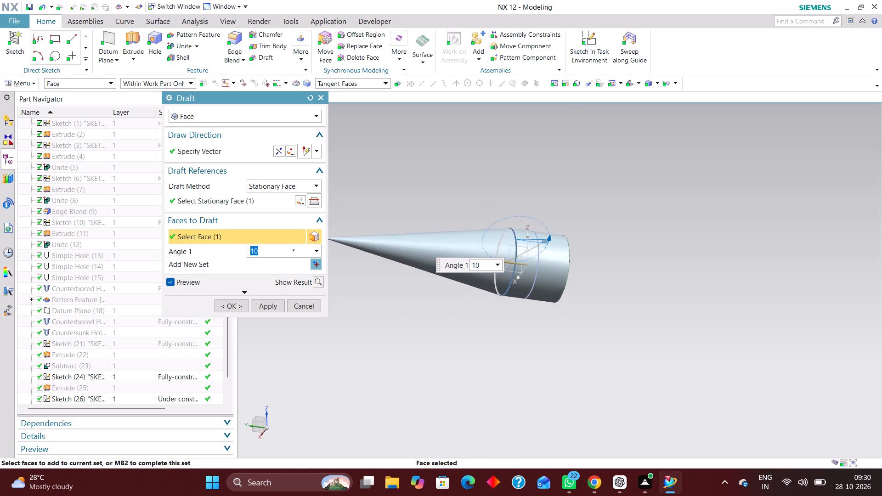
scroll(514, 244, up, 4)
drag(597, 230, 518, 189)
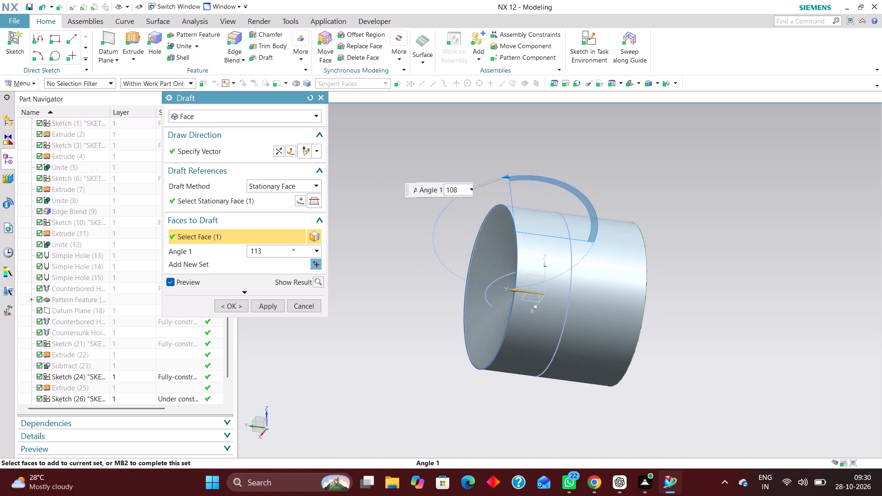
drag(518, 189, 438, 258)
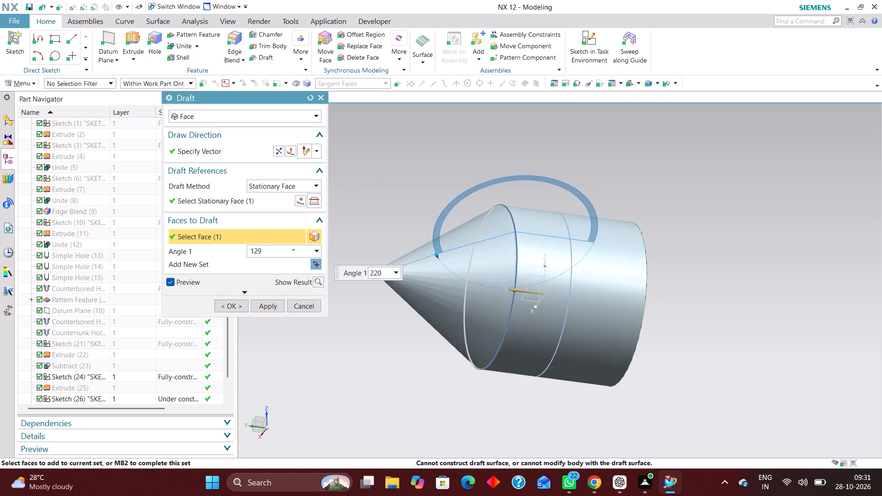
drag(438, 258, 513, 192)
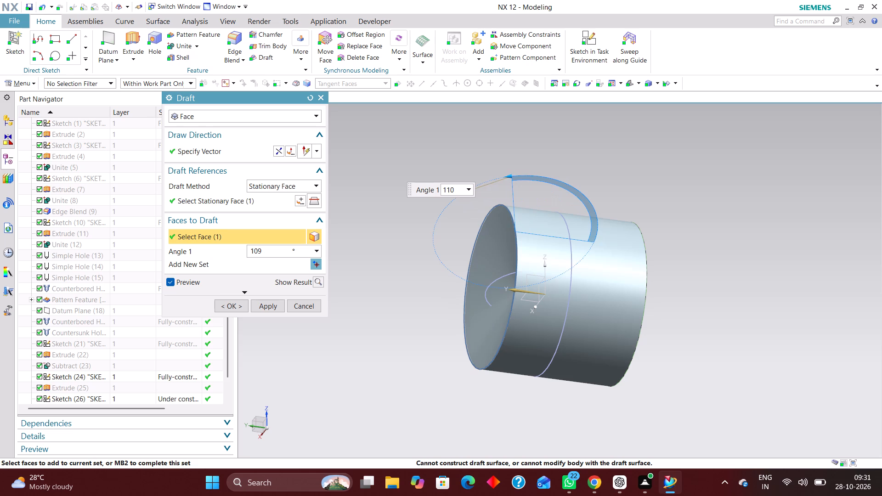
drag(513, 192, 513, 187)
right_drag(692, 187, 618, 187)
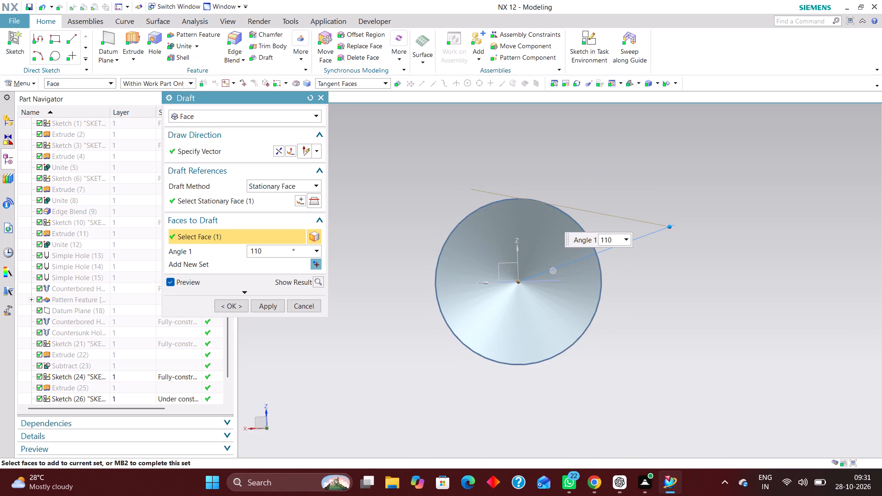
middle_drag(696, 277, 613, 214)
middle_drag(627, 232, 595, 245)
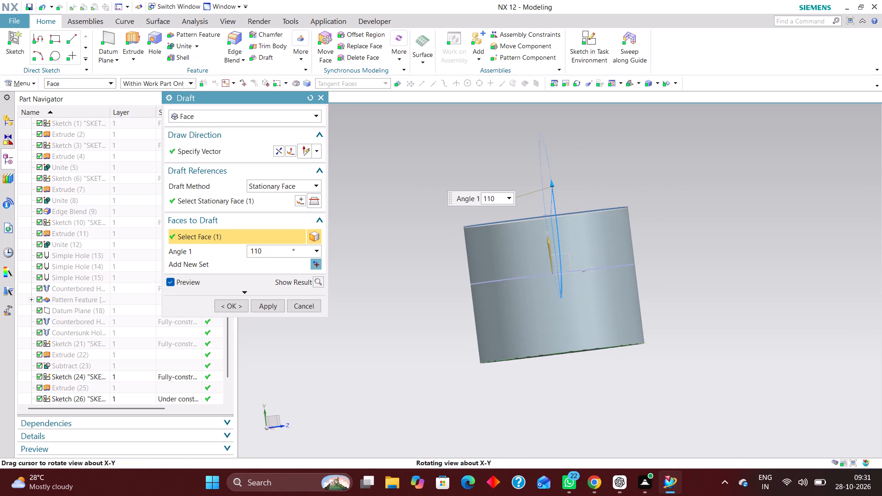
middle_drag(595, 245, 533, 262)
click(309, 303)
Edit the trial cylinder's extrusion so its start distance is 0 mm, at the sketch circle.
middle_drag(684, 205, 684, 205)
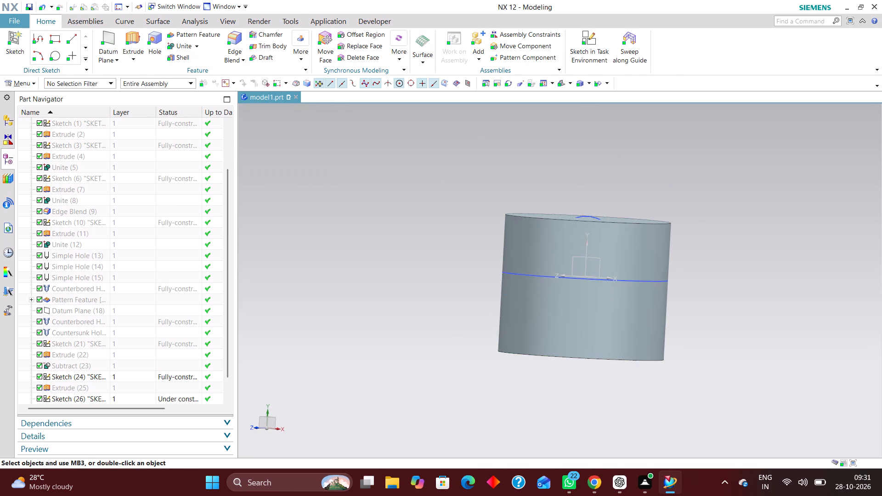
middle_drag(684, 205, 693, 208)
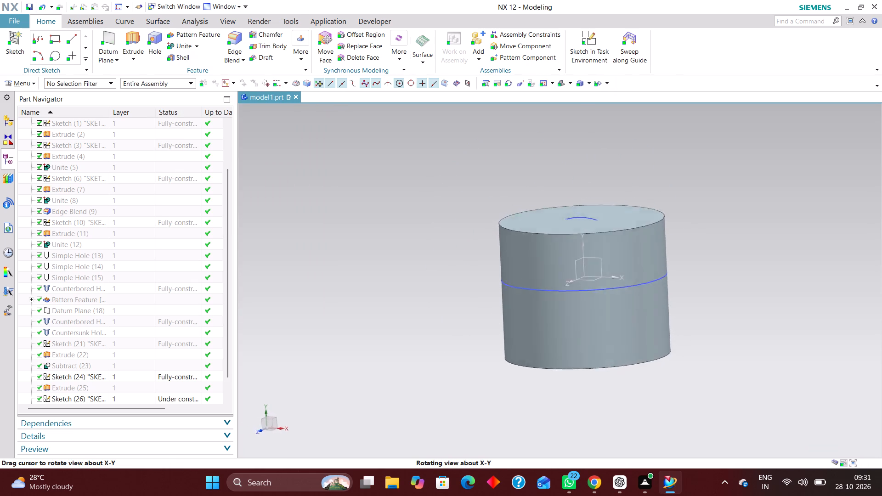
middle_drag(693, 208, 695, 204)
double_click(635, 319)
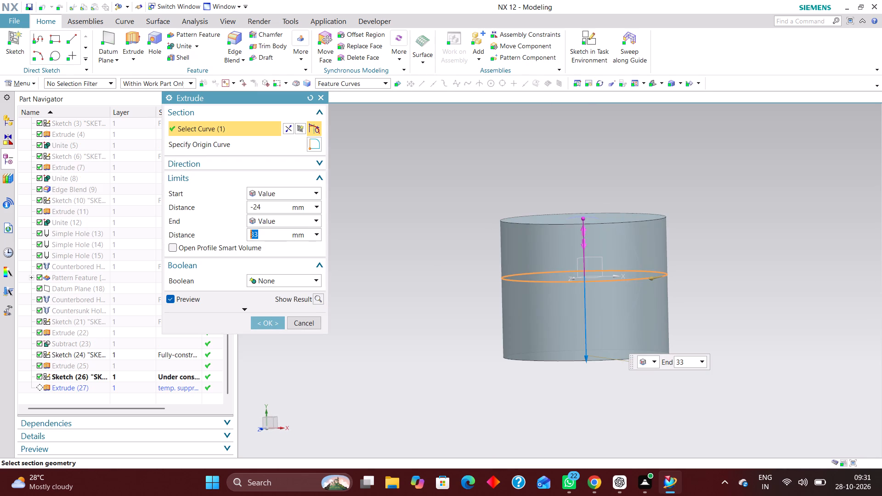
drag(581, 220, 592, 280)
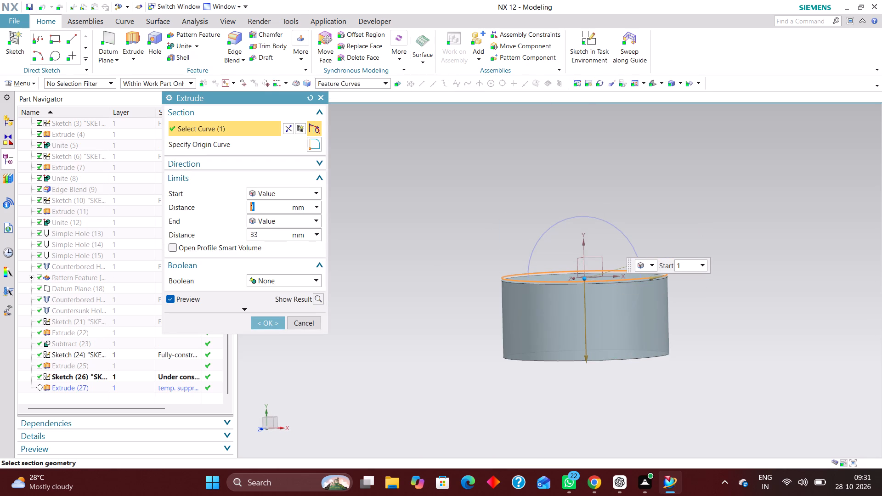
click(271, 324)
right_drag(758, 279, 698, 279)
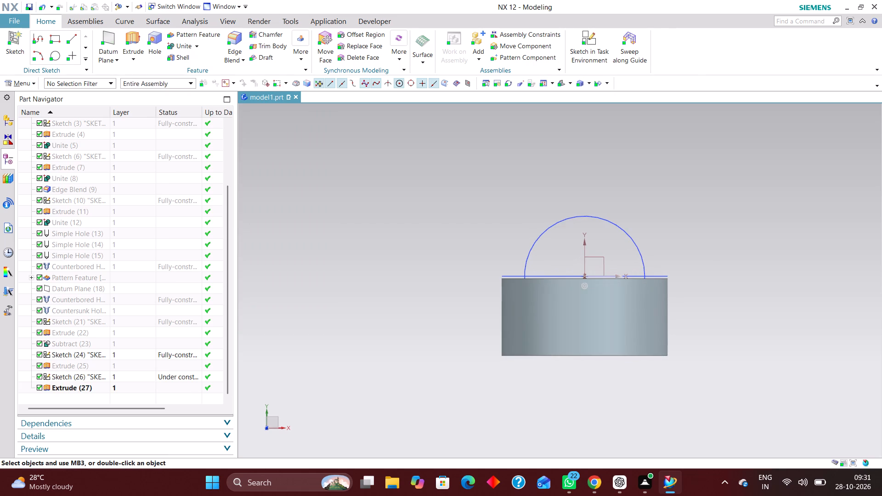
scroll(608, 287, up, 3)
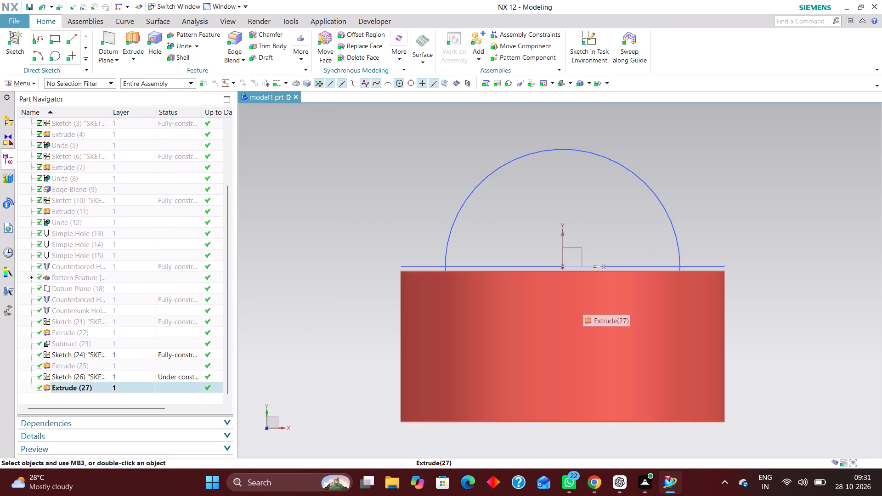
double_click(583, 303)
drag(563, 274, 563, 270)
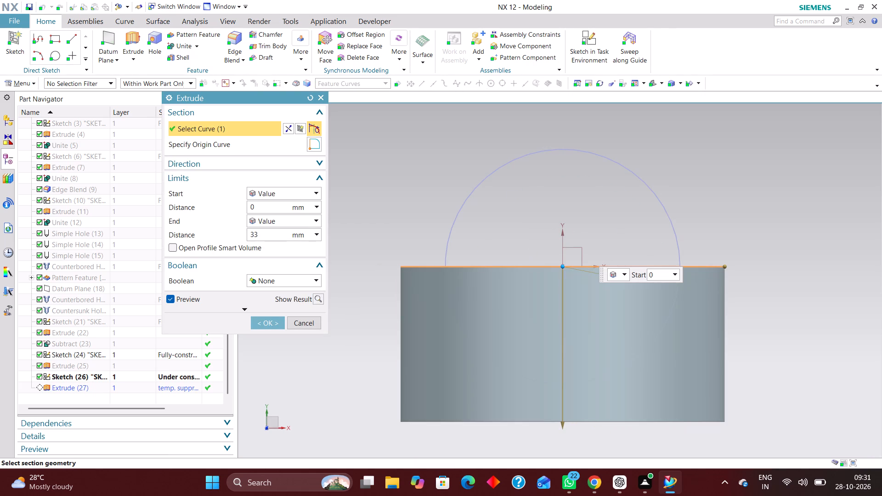
drag(563, 270, 564, 269)
click(278, 319)
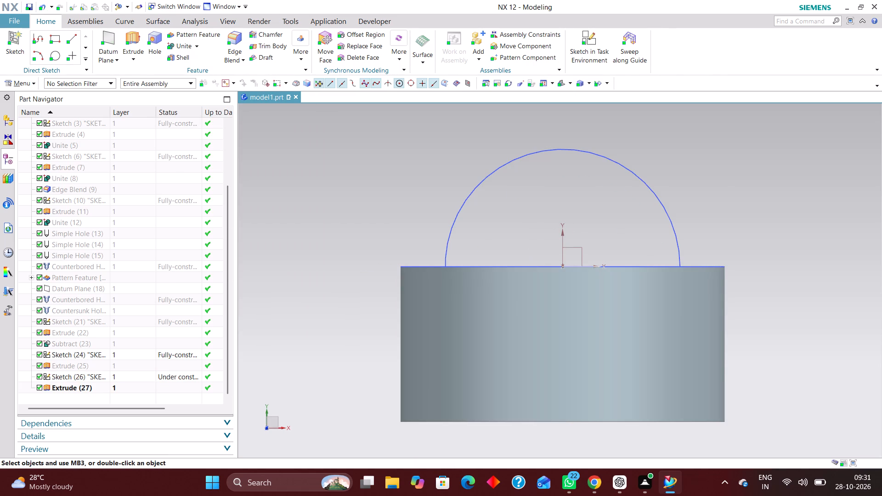
Examine the shortened trial cylinder's flat ends and curved side, and look over the earlier features in the model history.
scroll(458, 220, down, 2)
middle_drag(649, 213, 629, 312)
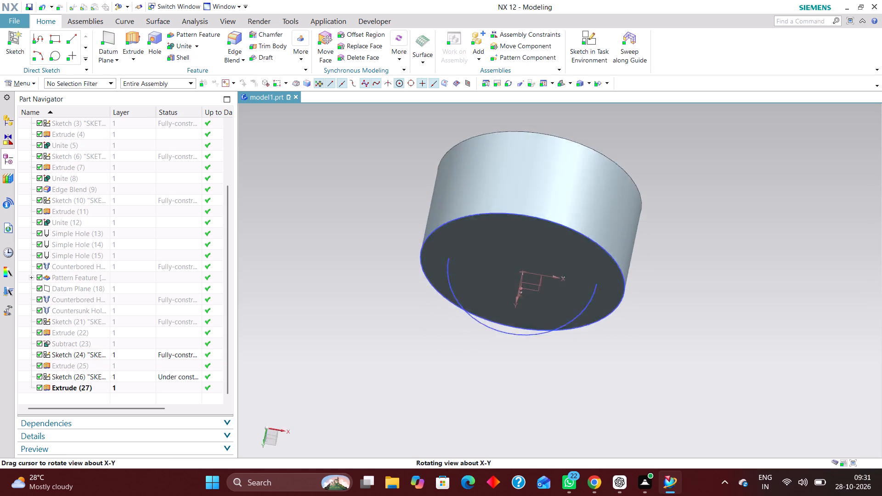
middle_drag(629, 312, 633, 347)
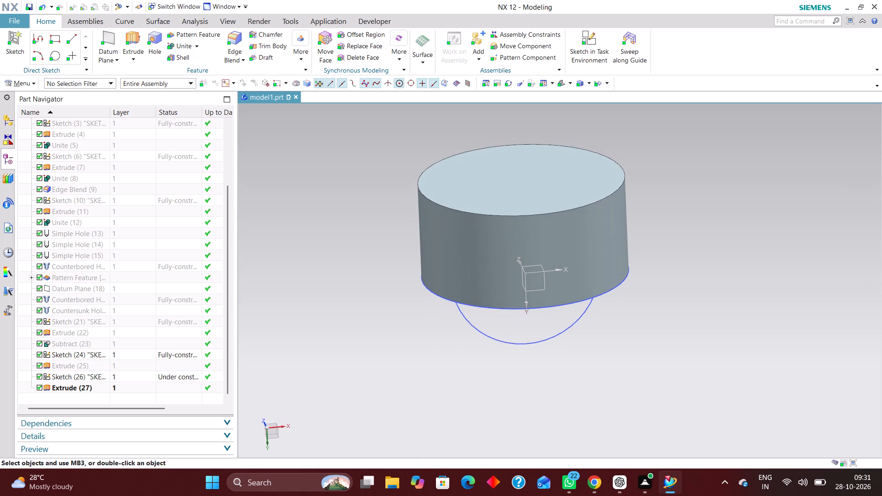
drag(225, 139, 226, 127)
scroll(141, 39, up, 1)
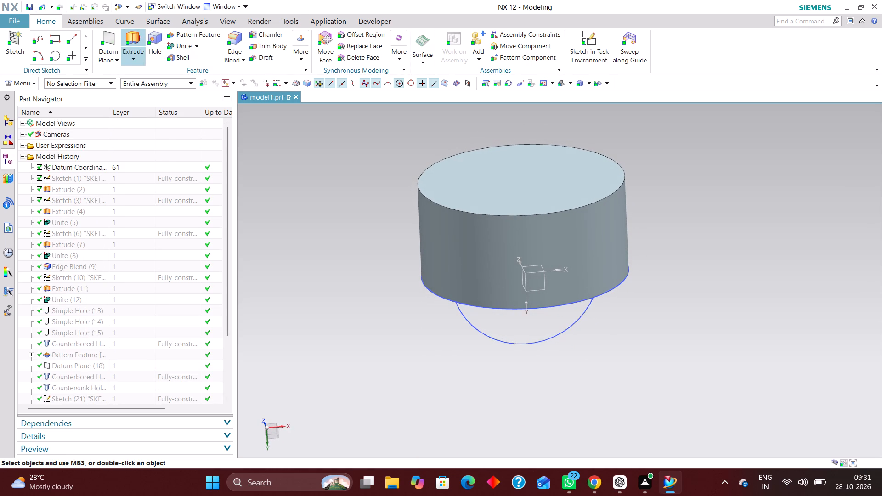
right_drag(549, 337, 548, 361)
middle_drag(718, 235, 683, 237)
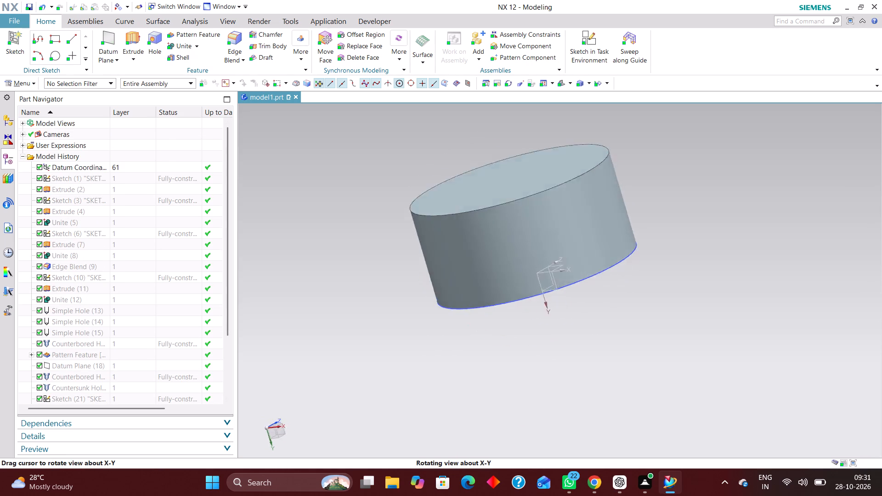
middle_drag(683, 237, 712, 196)
middle_drag(729, 198, 724, 240)
scroll(738, 227, up, 1)
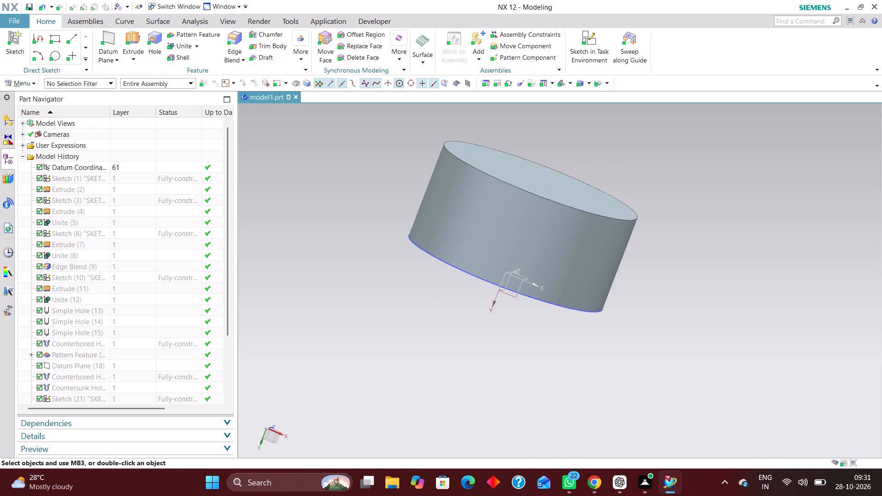
middle_drag(719, 208, 686, 203)
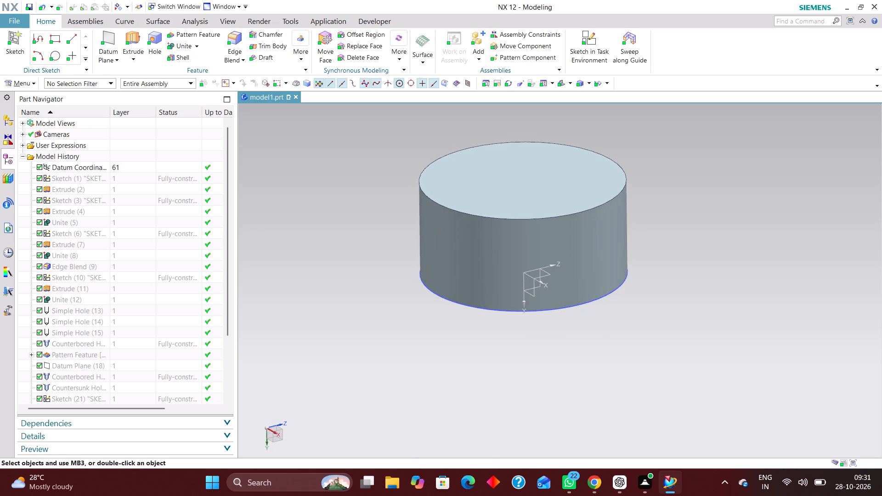
Draft the trial cylinder's curved side by 15° along the Y axis, using the flat end away from the sketch circle as stationary face.
click(268, 53)
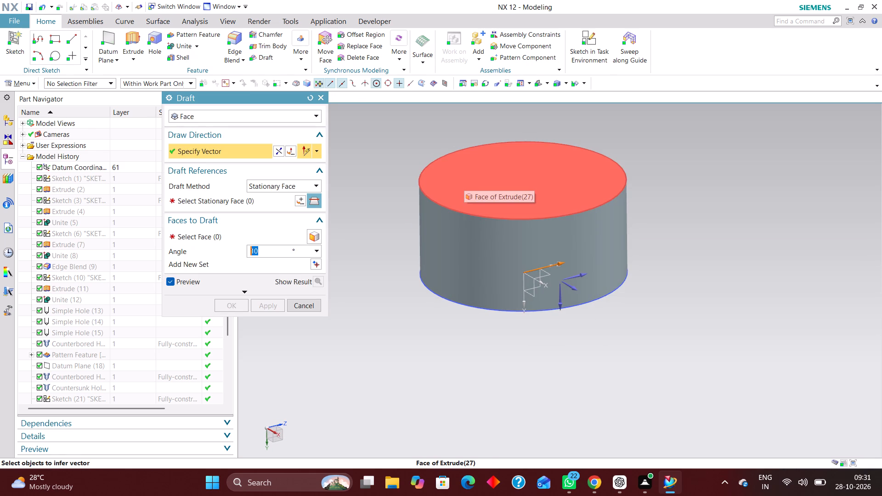
click(464, 180)
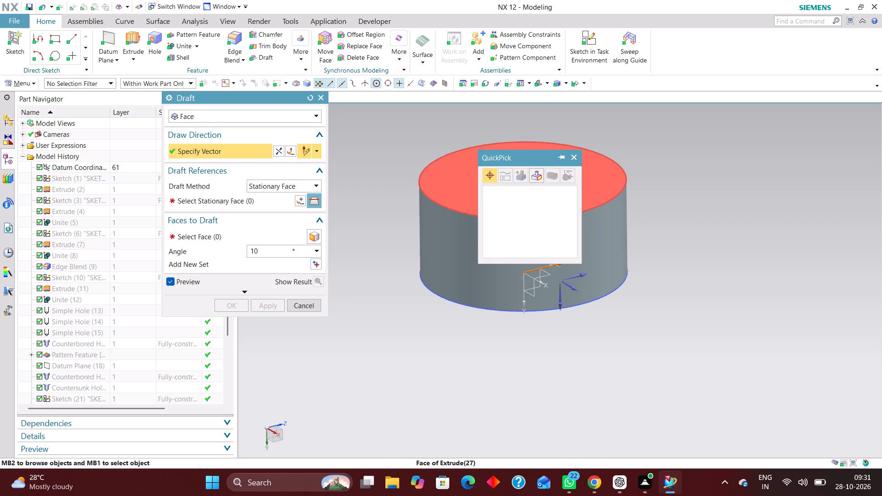
click(309, 96)
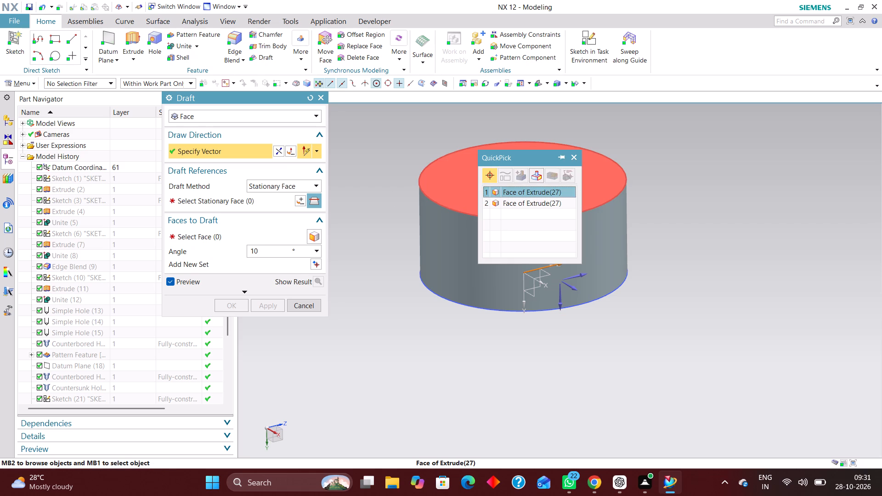
click(311, 97)
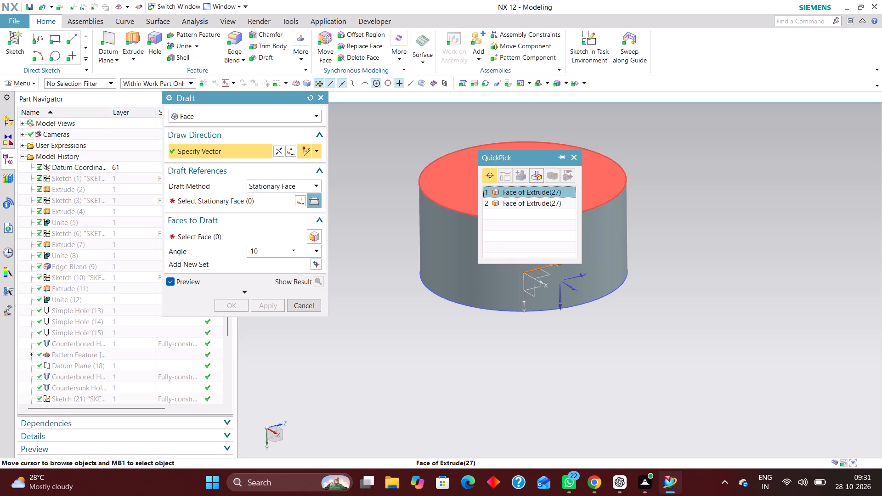
click(502, 190)
click(310, 97)
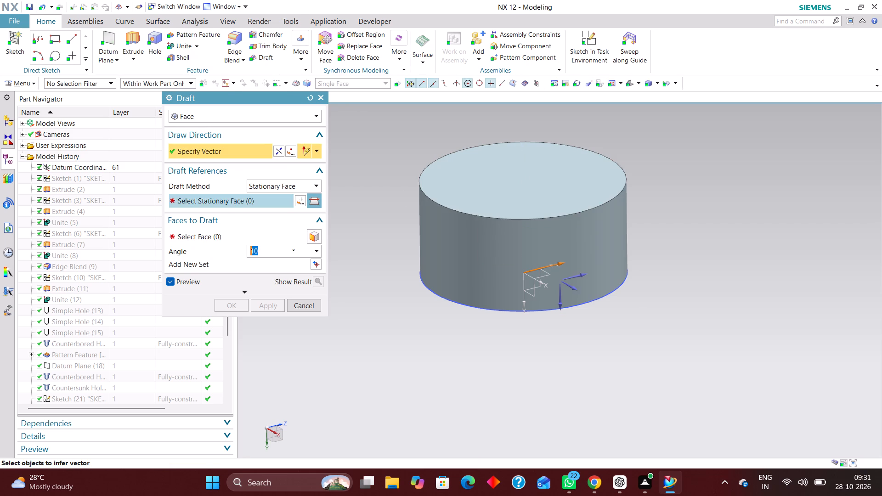
click(232, 199)
click(506, 191)
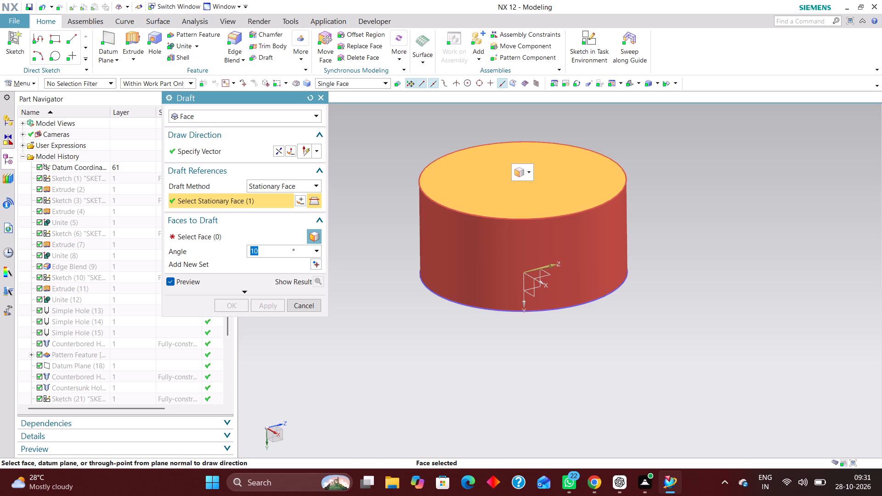
click(260, 155)
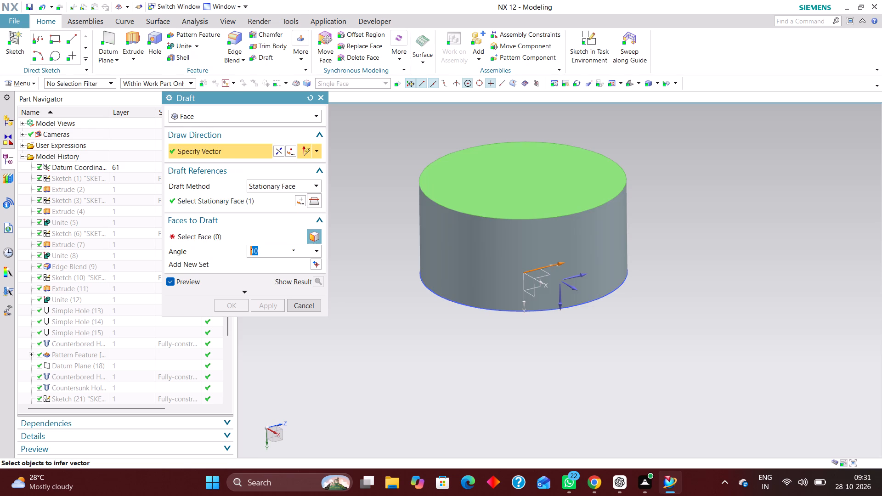
click(524, 291)
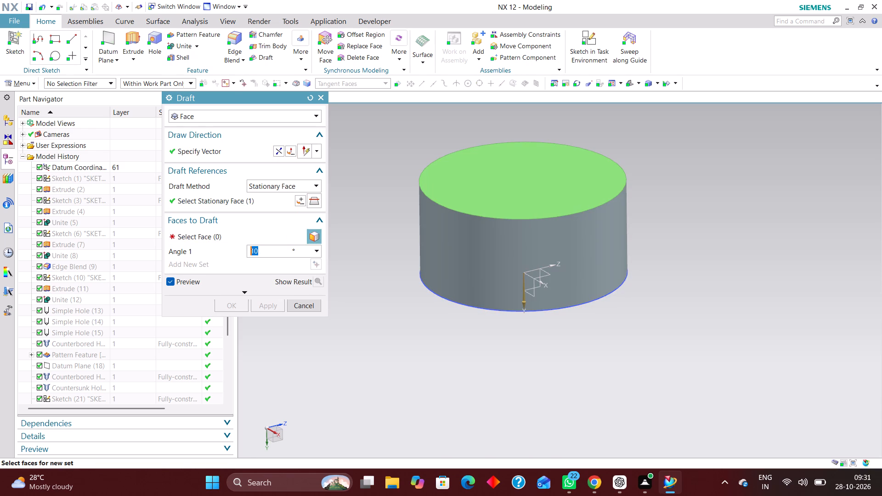
click(443, 243)
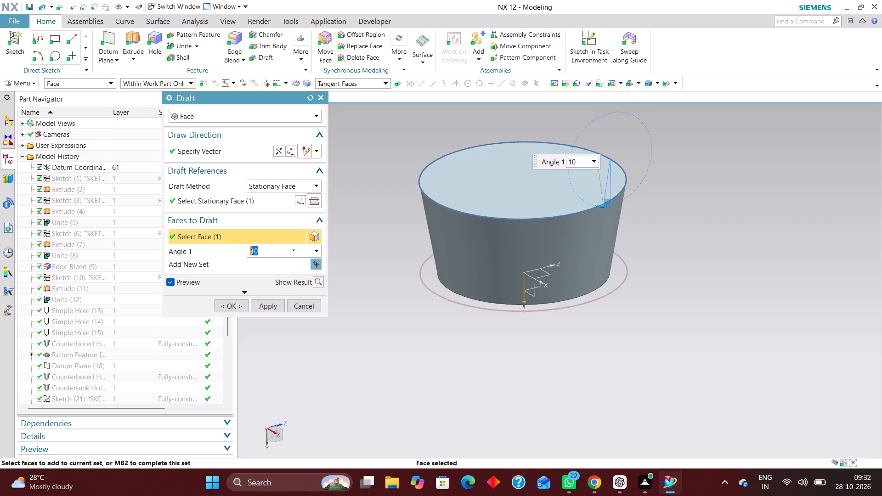
text(15)
key(Return)
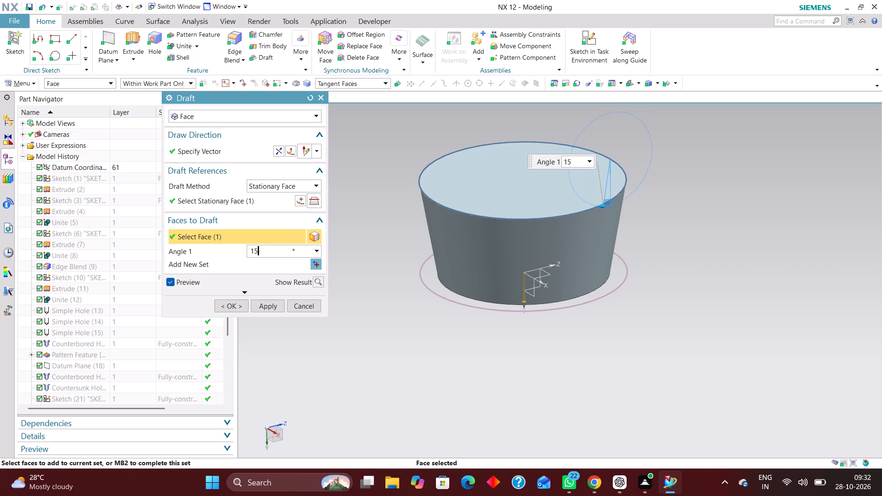
click(233, 308)
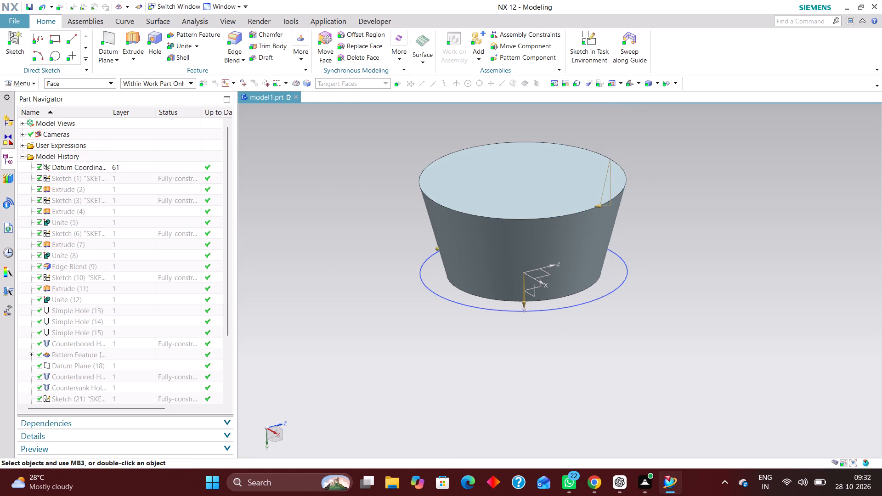
Examine the tapered trial cylinder and review its draft's direction, stationary face and drafted face without changing them.
middle_drag(561, 411, 599, 290)
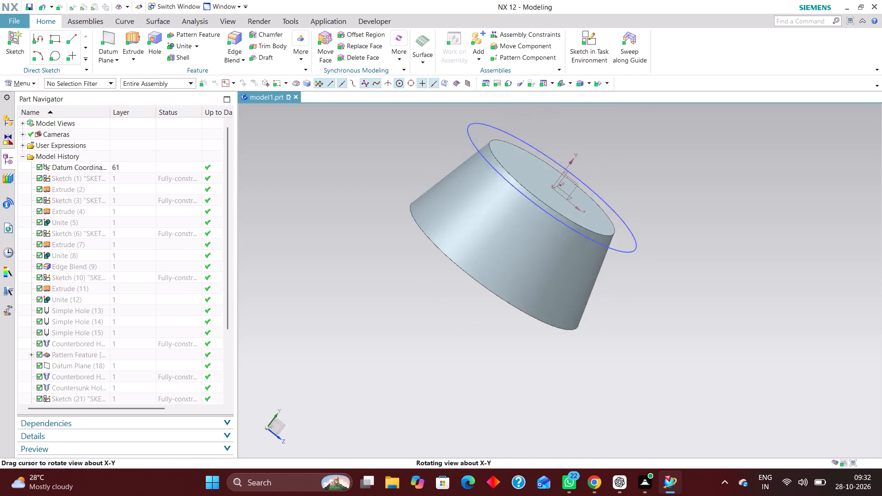
middle_drag(599, 290, 611, 296)
scroll(611, 288, up, 1)
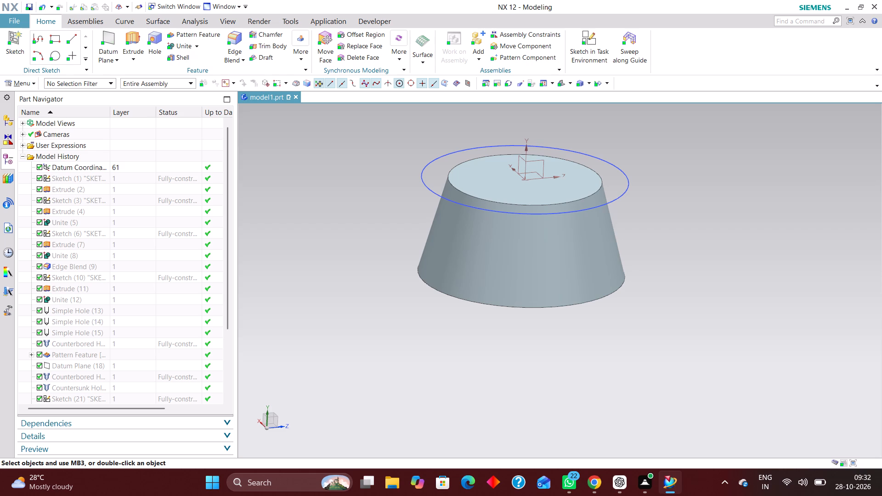
scroll(146, 332, down, 8)
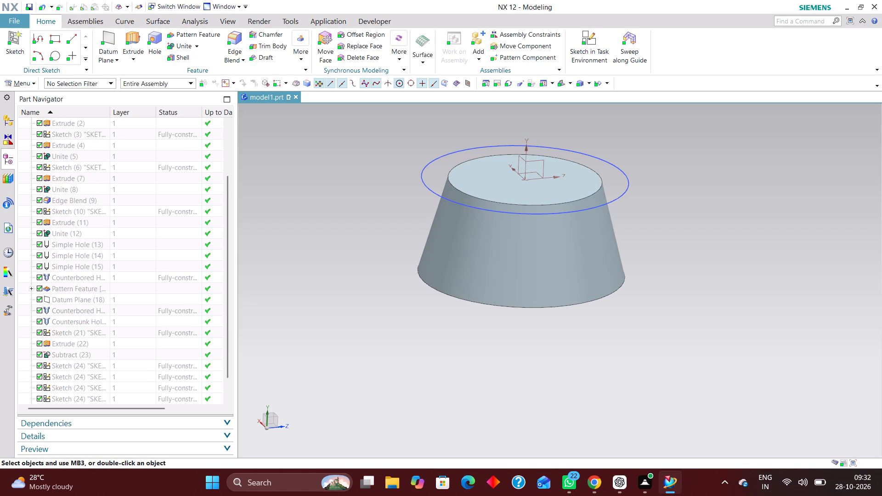
click(88, 387)
right_click(89, 387)
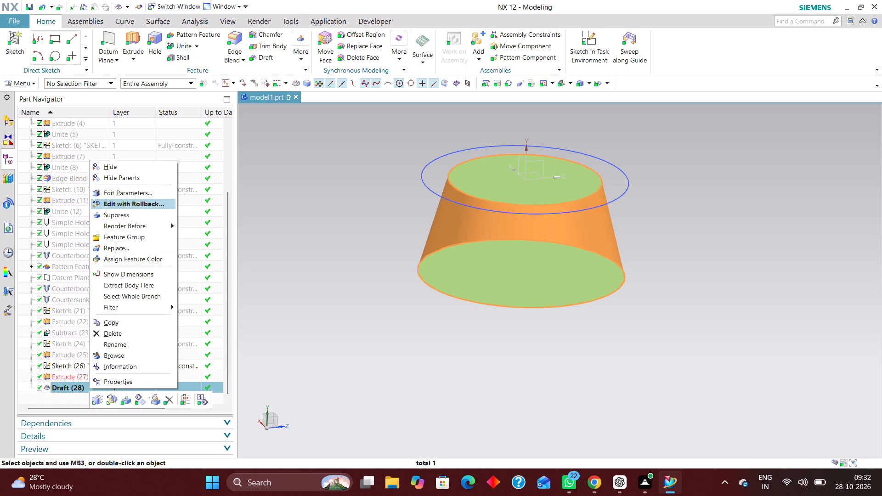
click(143, 204)
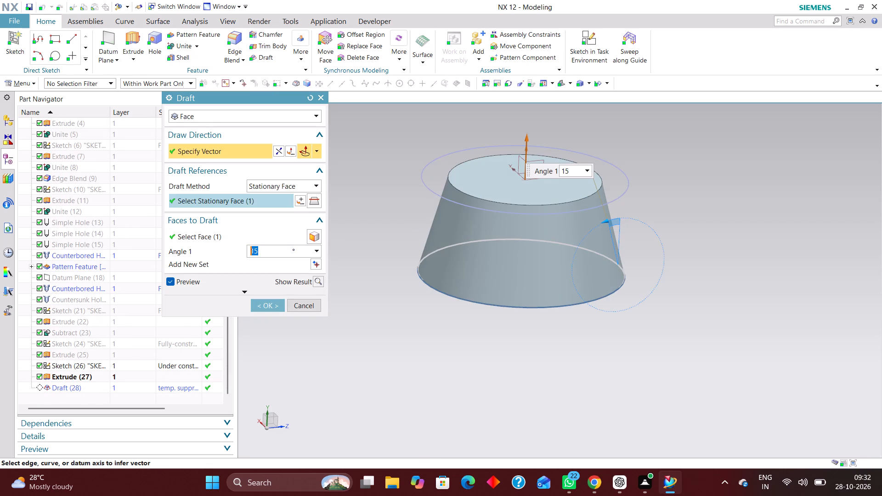
click(217, 200)
click(215, 232)
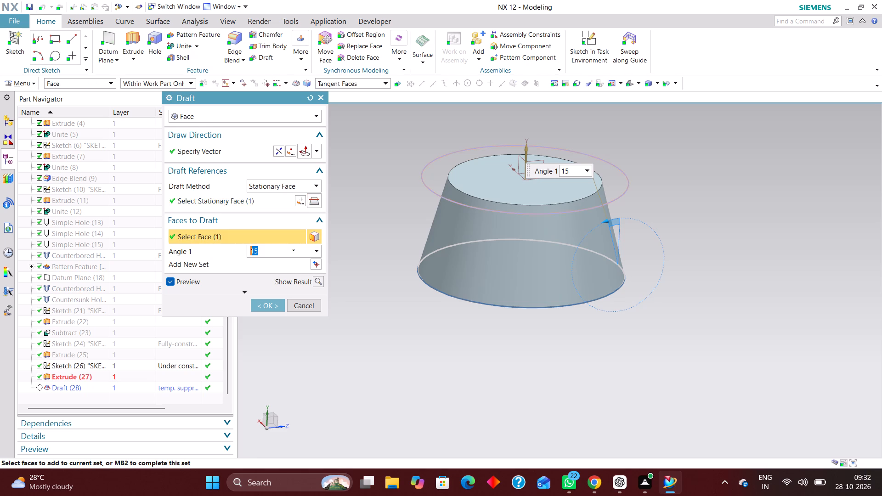
click(228, 199)
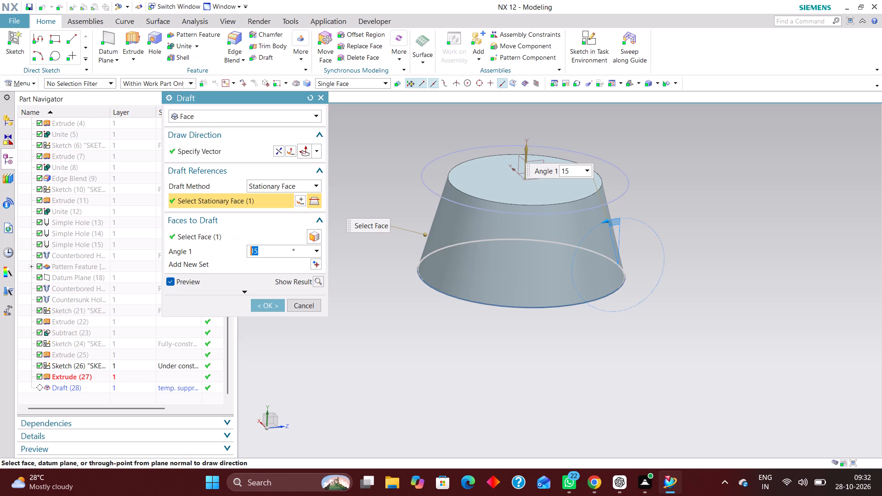
click(306, 303)
Show the hidden housing body, Subtract (23), alongside the tapered trial cylinder.
scroll(137, 369, down, 3)
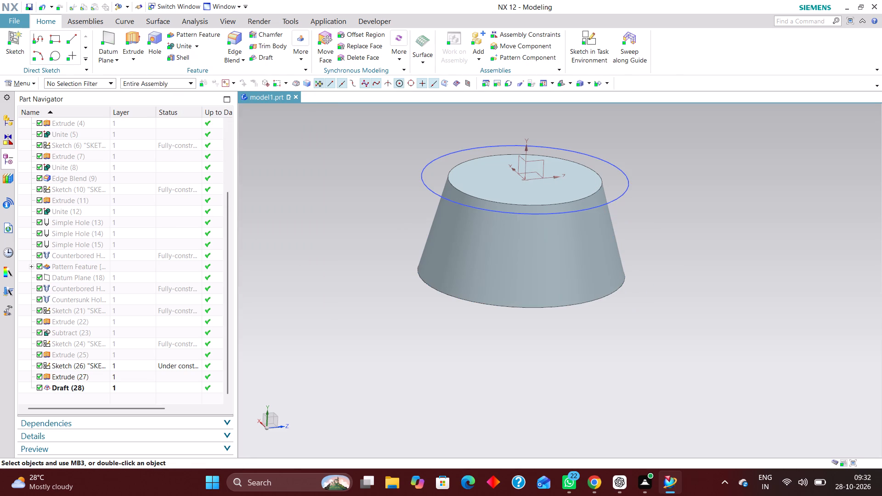
right_click(88, 328)
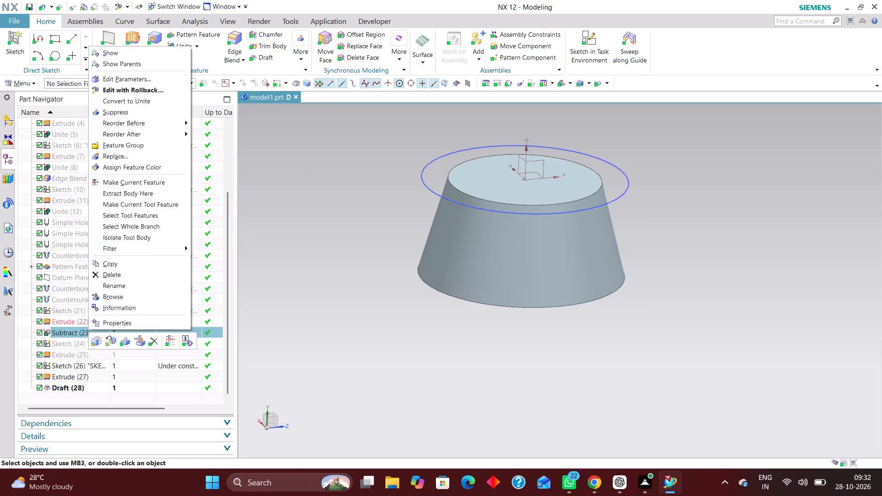
click(143, 51)
scroll(425, 213, down, 3)
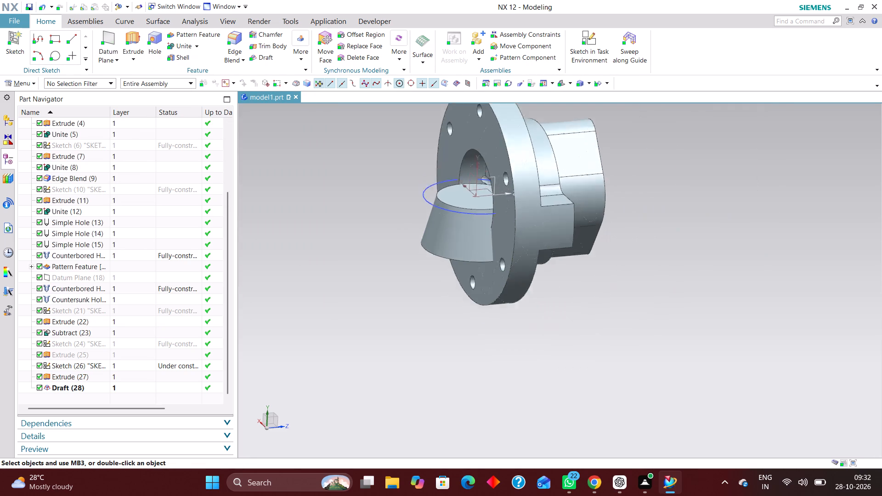
scroll(429, 217, down, 1)
middle_drag(592, 203, 597, 255)
scroll(612, 241, up, 1)
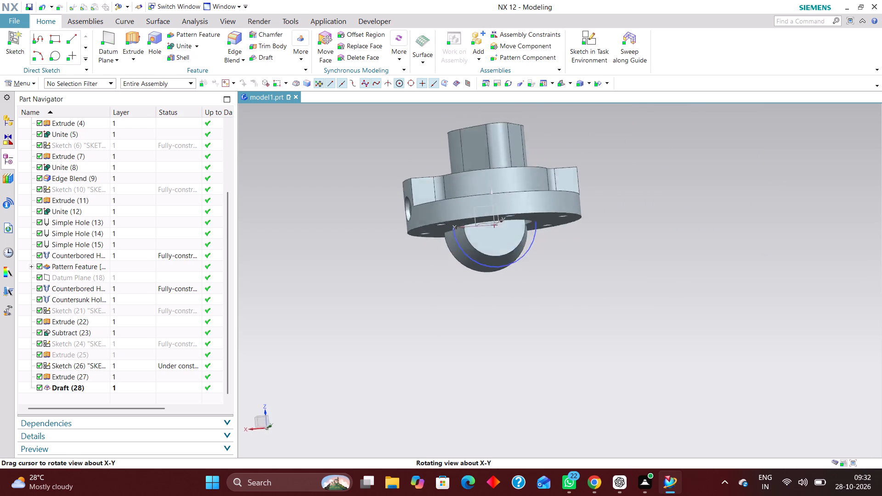
middle_drag(597, 255, 600, 267)
scroll(498, 212, up, 4)
scroll(512, 247, down, 2)
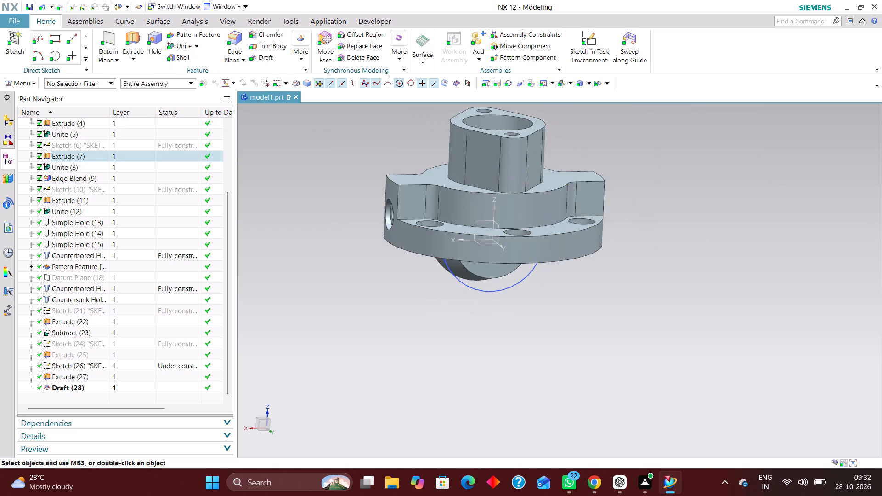
middle_click(532, 293)
scroll(62, 350, down, 1)
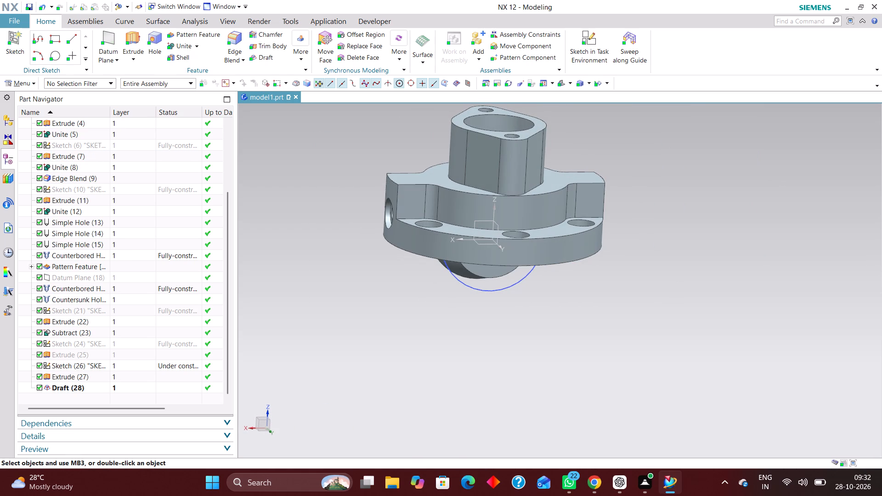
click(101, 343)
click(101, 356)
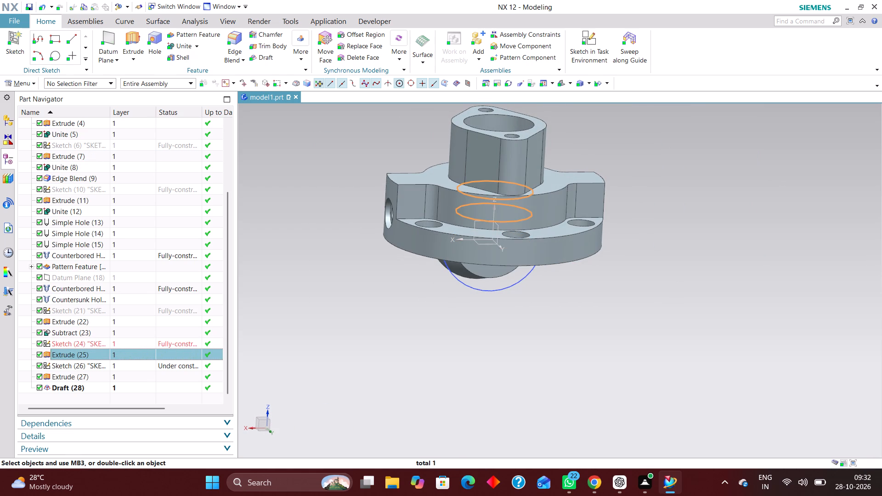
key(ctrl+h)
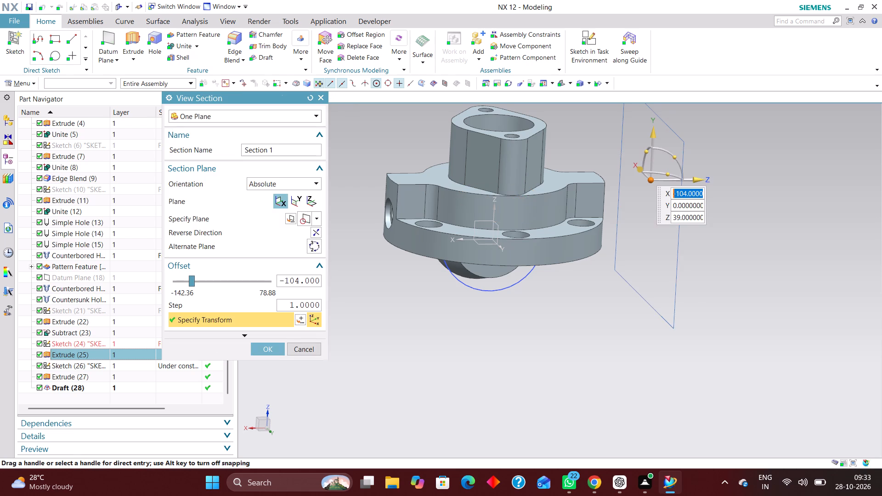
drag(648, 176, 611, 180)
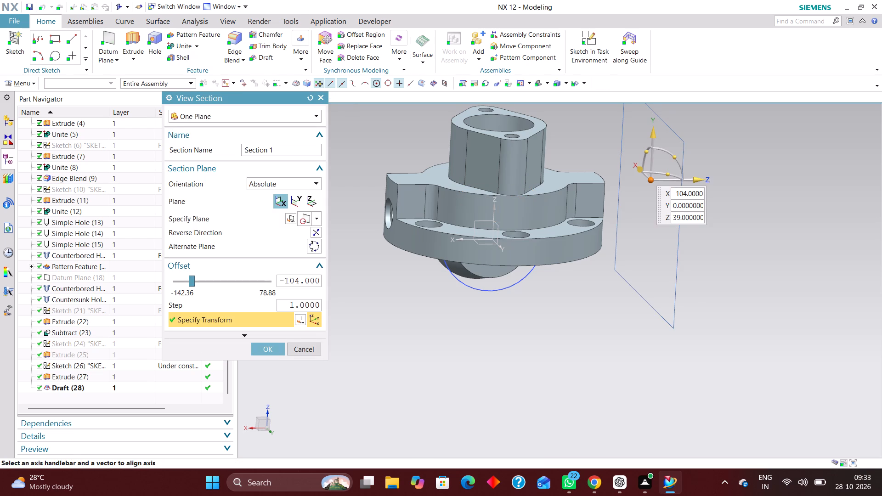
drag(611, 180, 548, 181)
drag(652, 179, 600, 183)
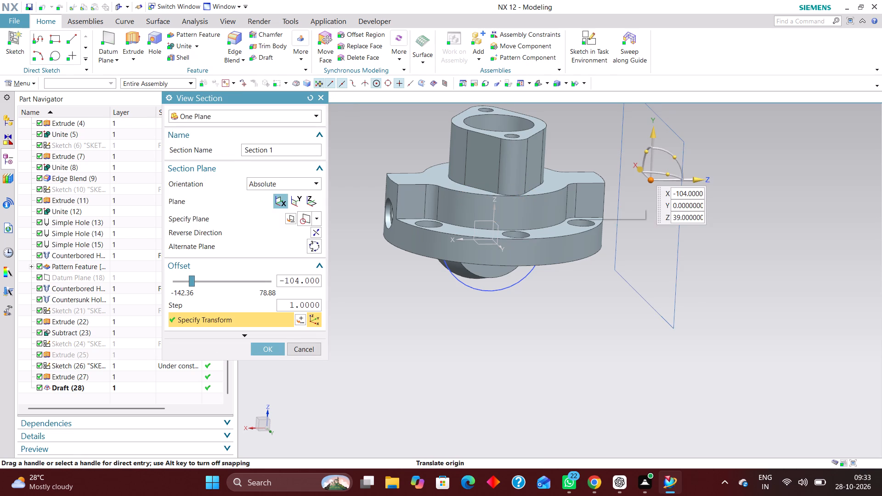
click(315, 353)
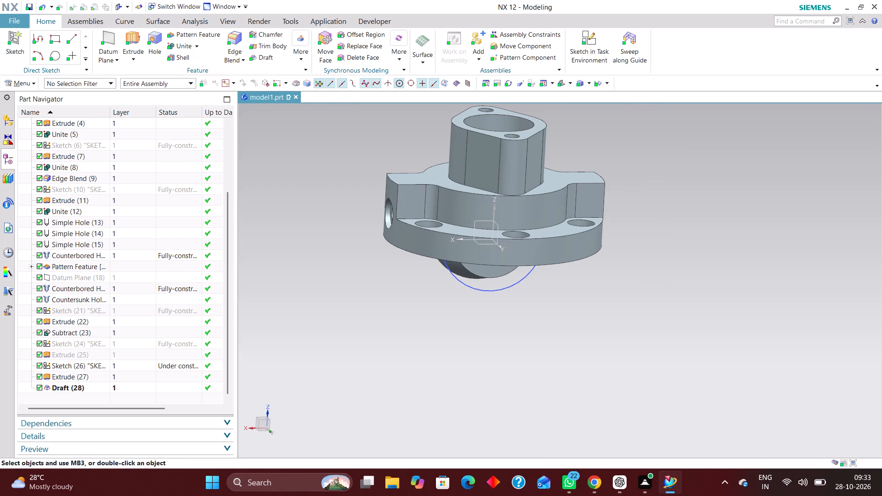
Suppress the trial cylinder's sketch, Sketch (26), together with its dependent extrusion and draft.
right_click(132, 365)
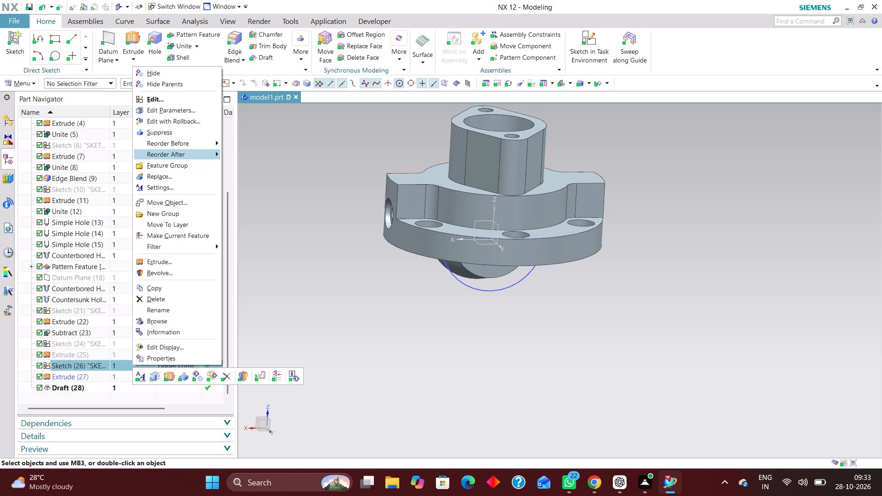
click(172, 132)
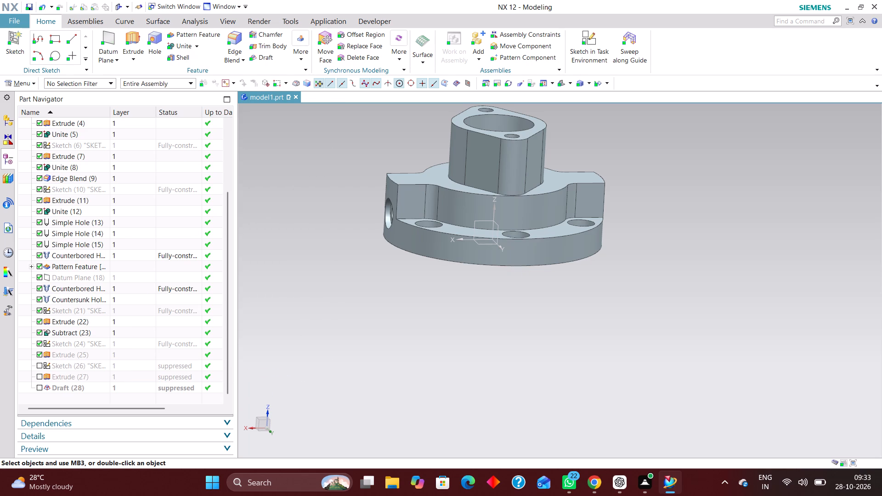
Edit Extrude (25), the hidden disc built on the circle of Sketch (24), and set its end distance to 32 mm.
scroll(483, 234, up, 3)
scroll(565, 284, down, 4)
scroll(675, 279, up, 1)
middle_drag(668, 283, 659, 252)
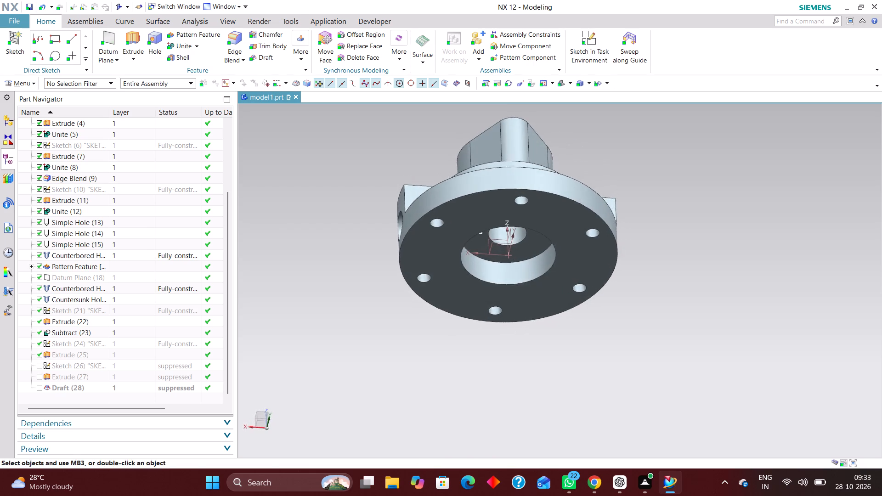
middle_drag(649, 245, 646, 252)
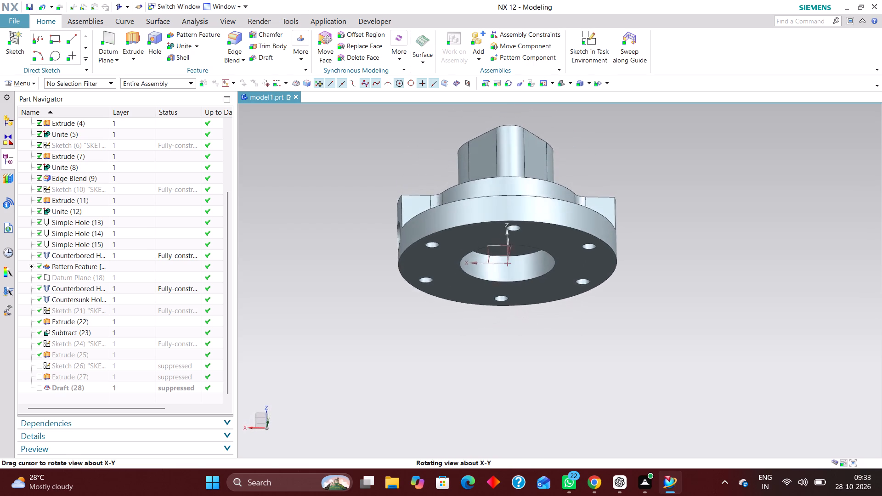
middle_drag(646, 252, 650, 260)
click(122, 341)
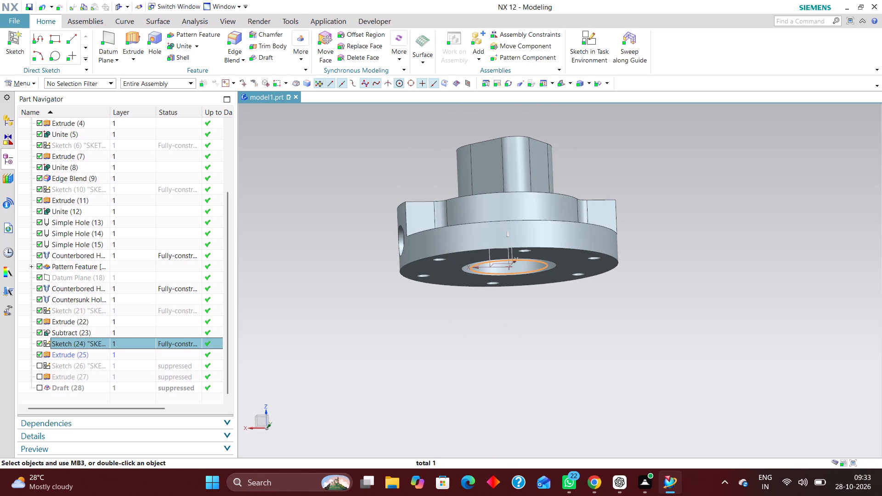
click(94, 353)
right_click(97, 352)
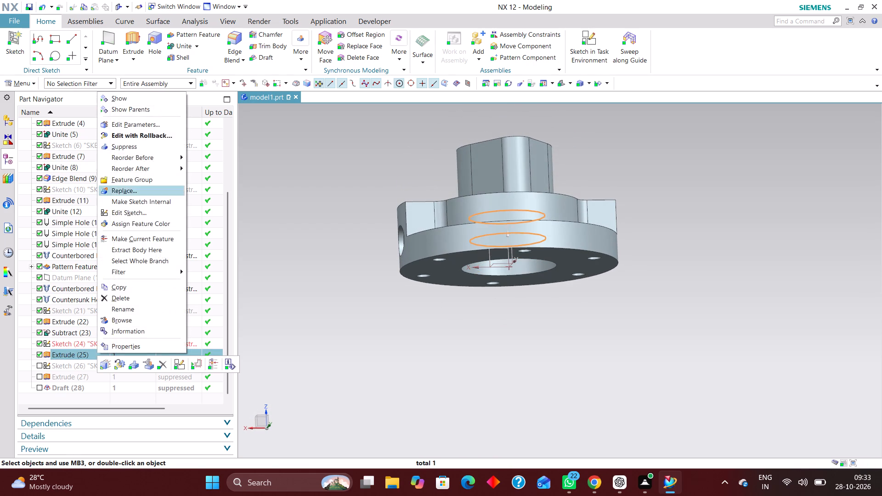
click(155, 133)
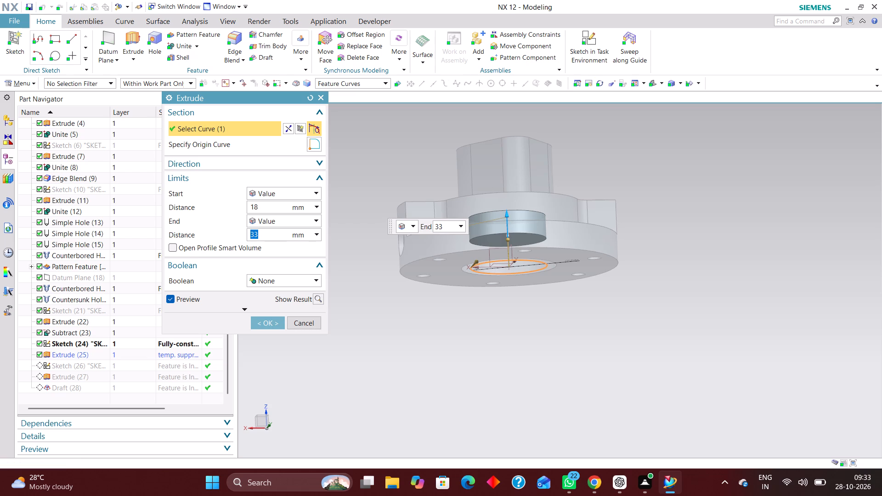
middle_drag(668, 202, 673, 229)
right_drag(696, 205, 559, 199)
scroll(502, 227, up, 6)
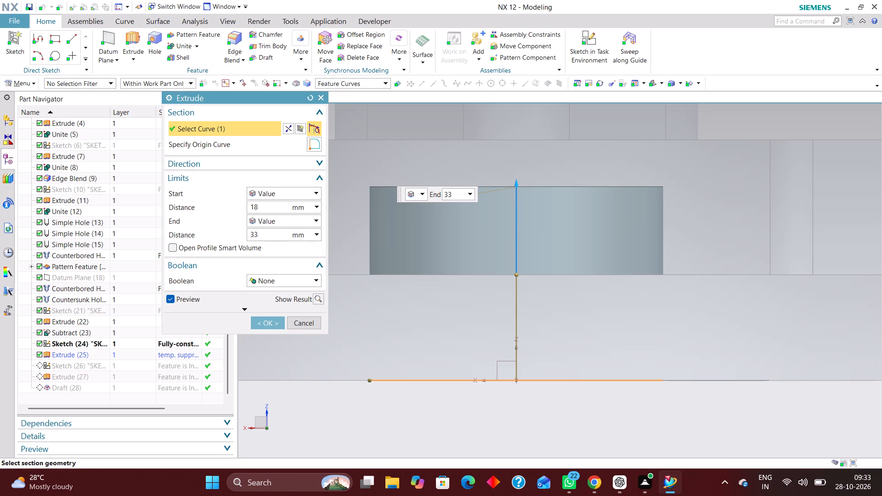
drag(516, 182, 516, 181)
drag(516, 181, 516, 189)
scroll(607, 209, down, 1)
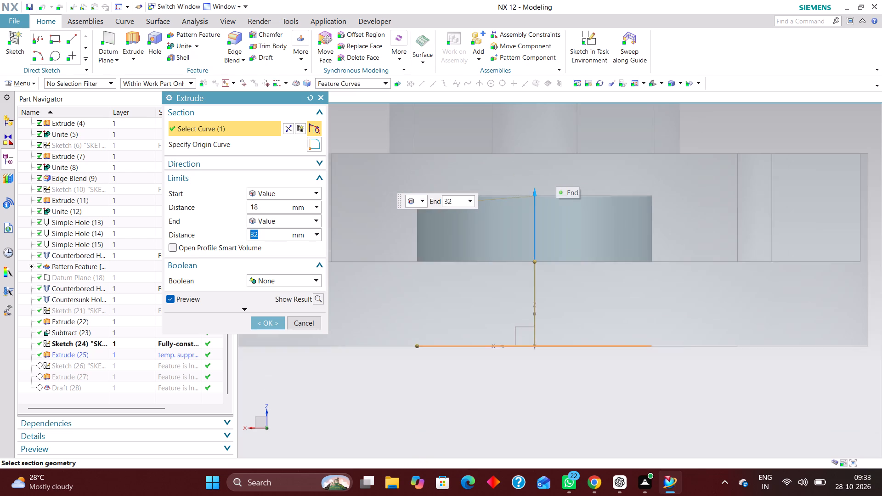
scroll(609, 213, down, 2)
scroll(551, 191, up, 1)
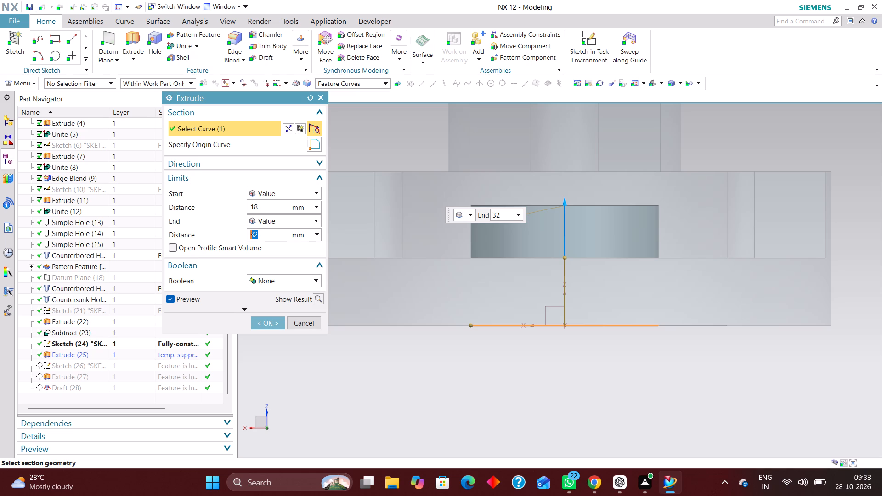
click(273, 323)
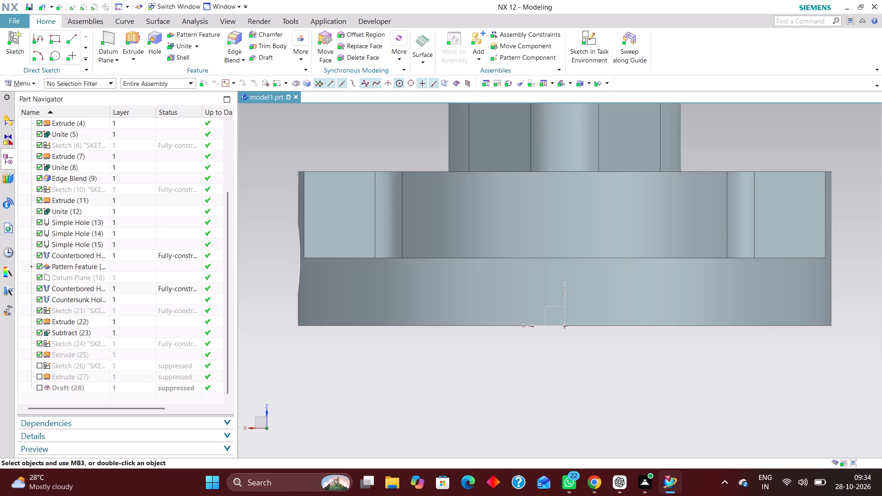
Hide the housing body through its feature Simple Hole (15).
scroll(459, 343, down, 3)
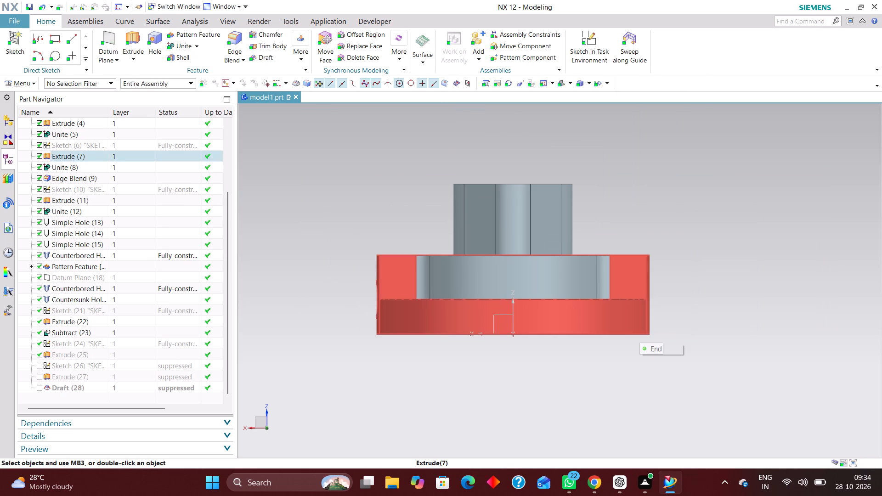
key(ctrl+h)
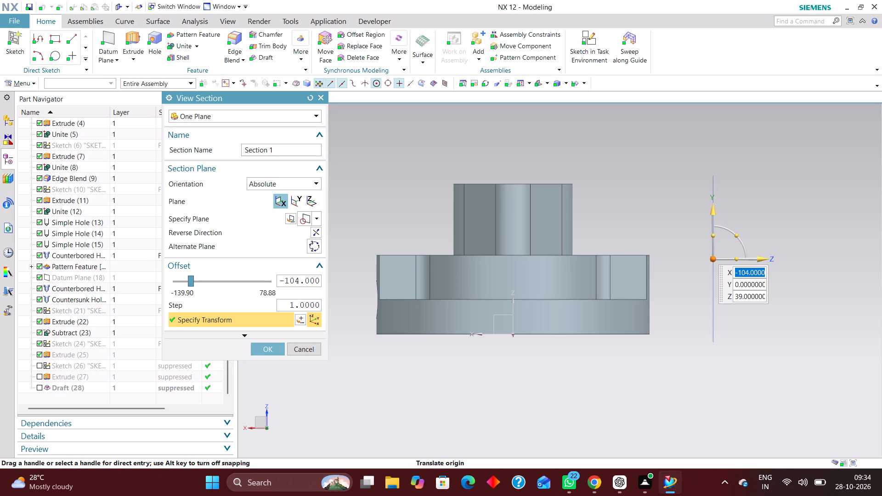
click(313, 349)
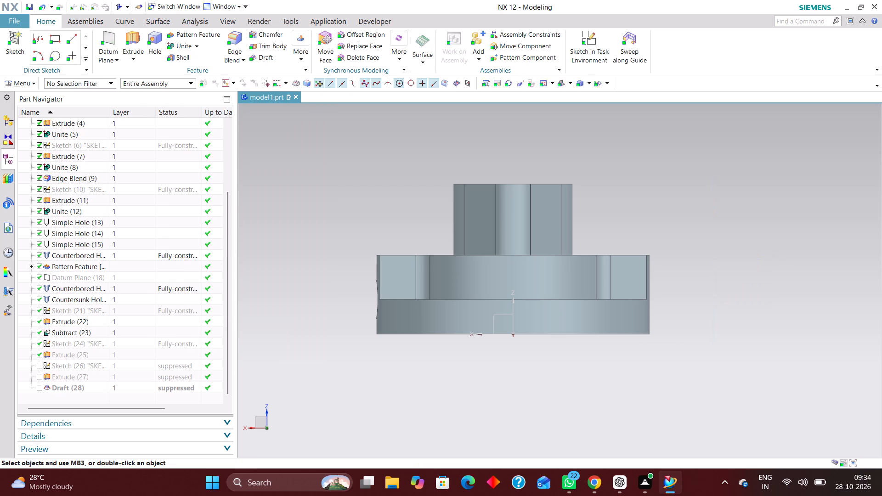
right_click(75, 243)
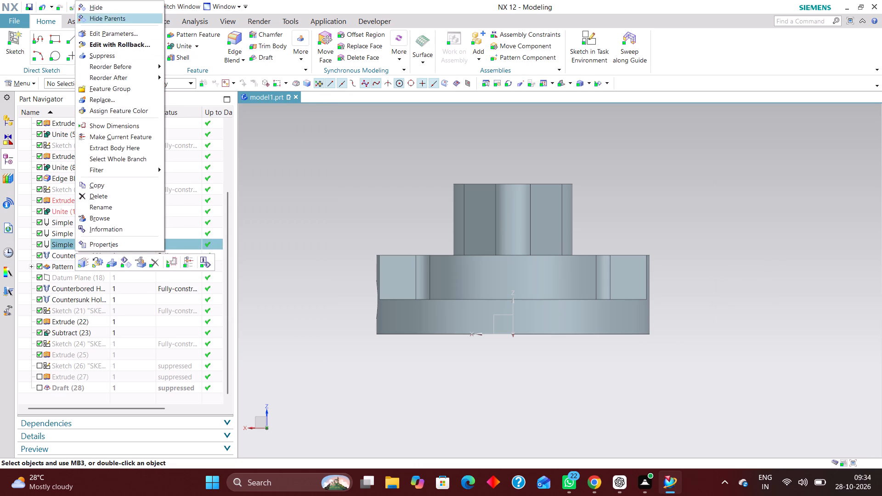
click(107, 10)
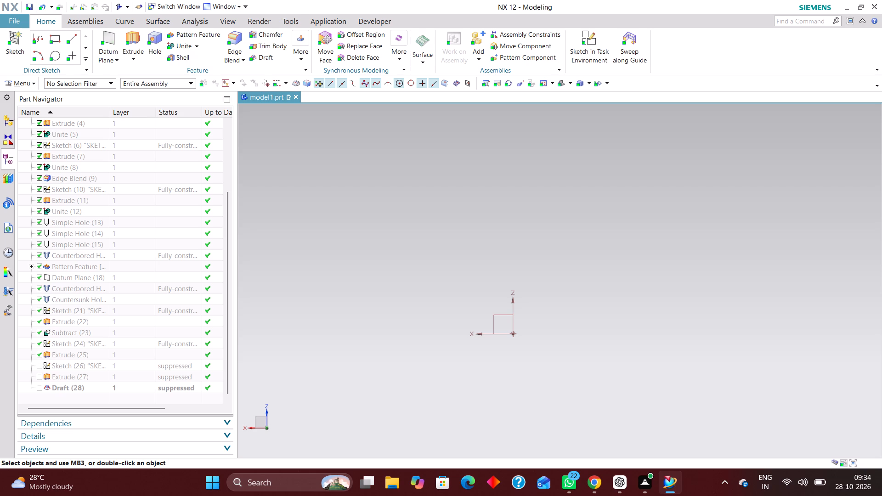
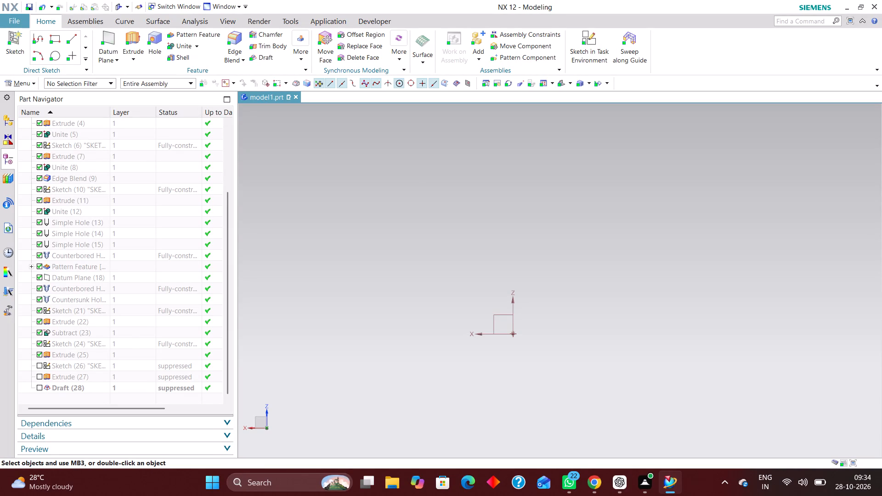
Show the hidden disc through its feature Extrude (25).
scroll(74, 346, down, 3)
click(84, 356)
right_click(83, 354)
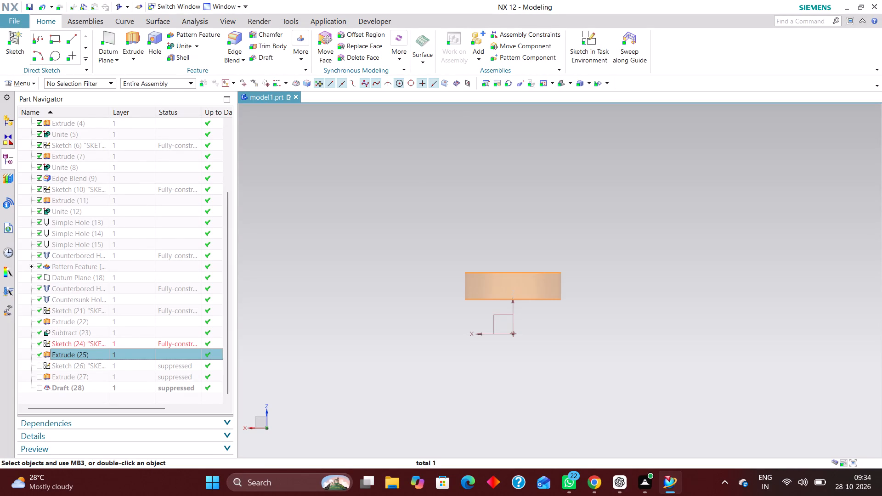
click(117, 104)
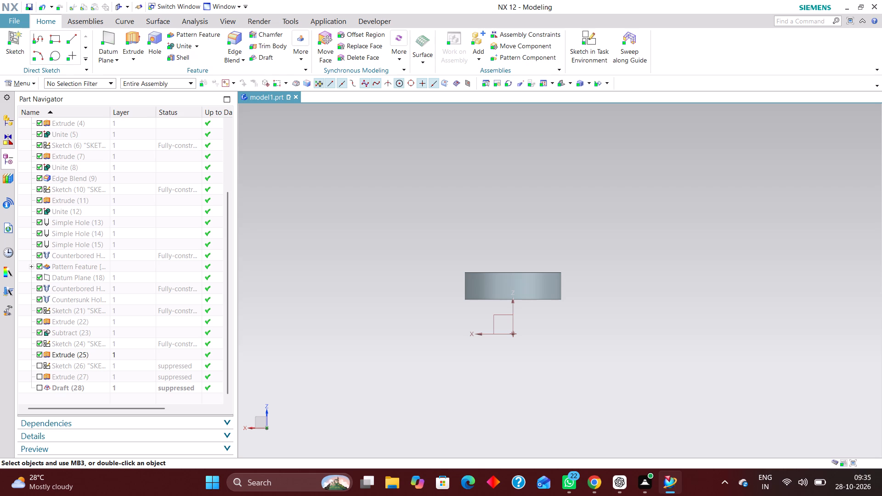
Start a face Draft on the disc with the draw direction along the Z axis.
middle_drag(367, 235, 365, 247)
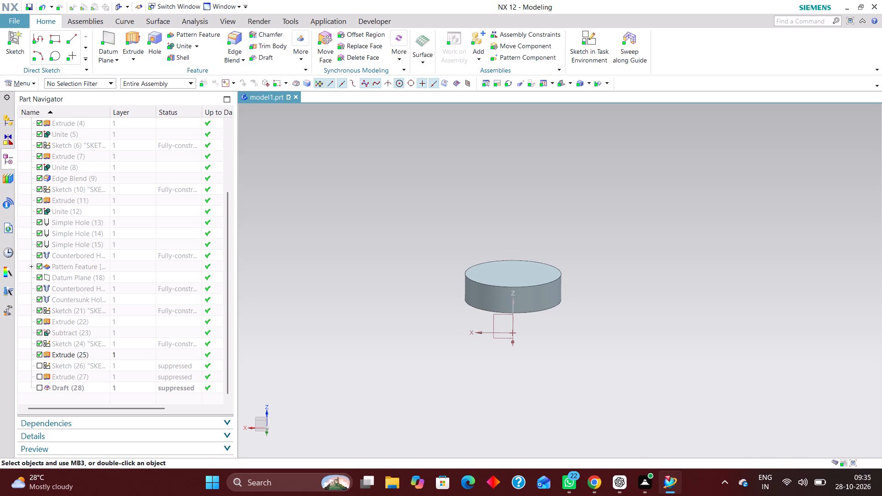
click(260, 57)
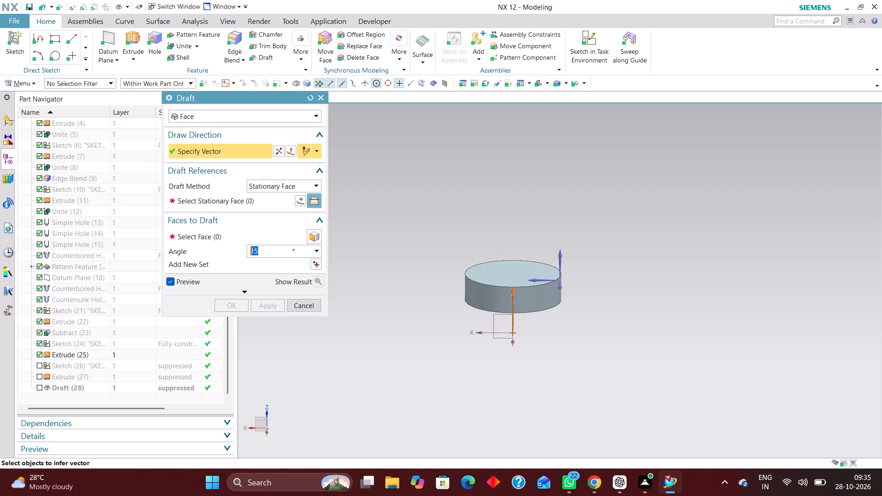
middle_drag(595, 311, 589, 290)
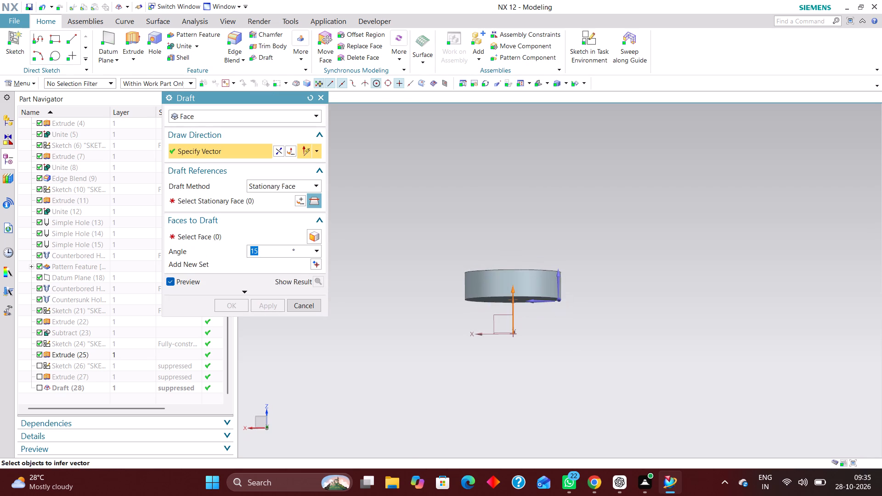
right_drag(632, 255, 566, 257)
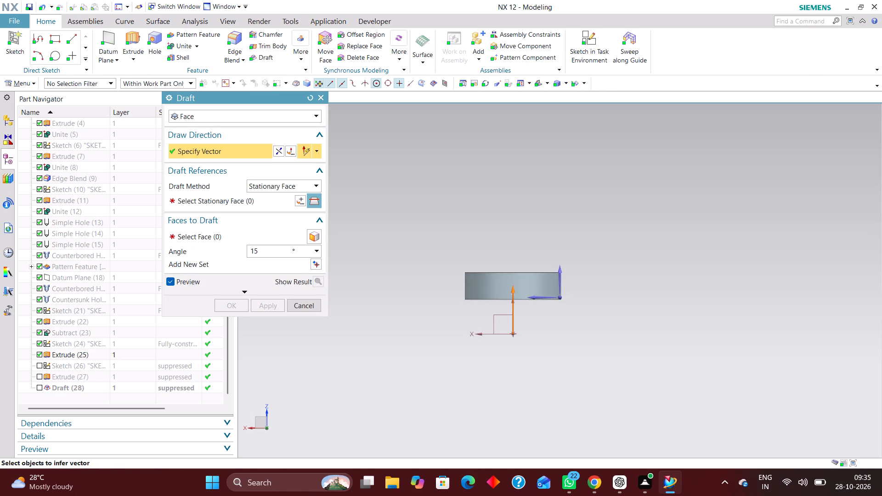
scroll(474, 272, up, 3)
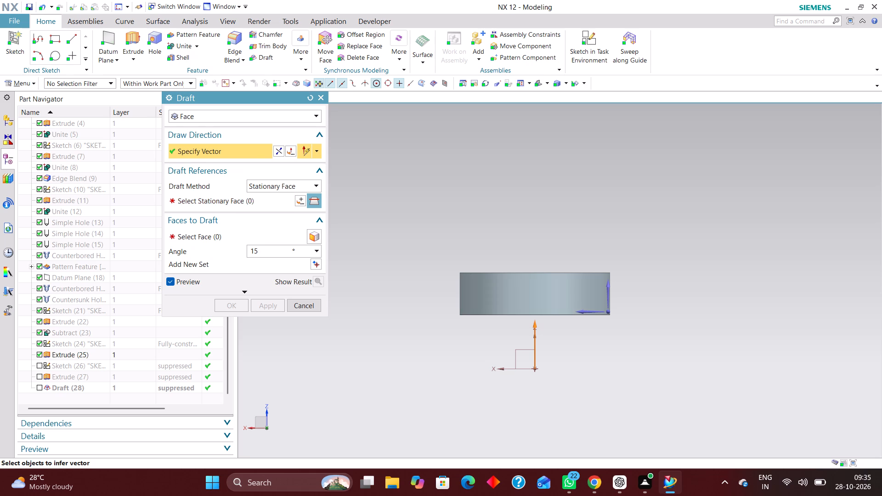
click(260, 151)
click(534, 323)
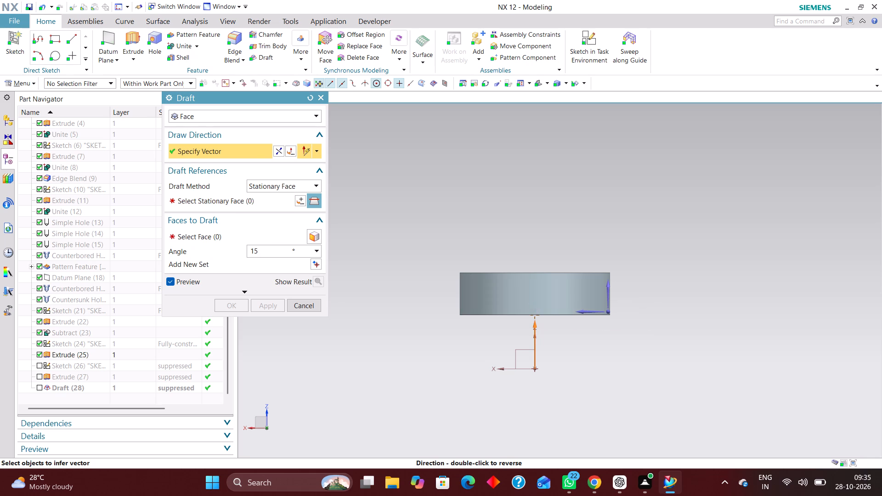
middle_drag(508, 339, 551, 338)
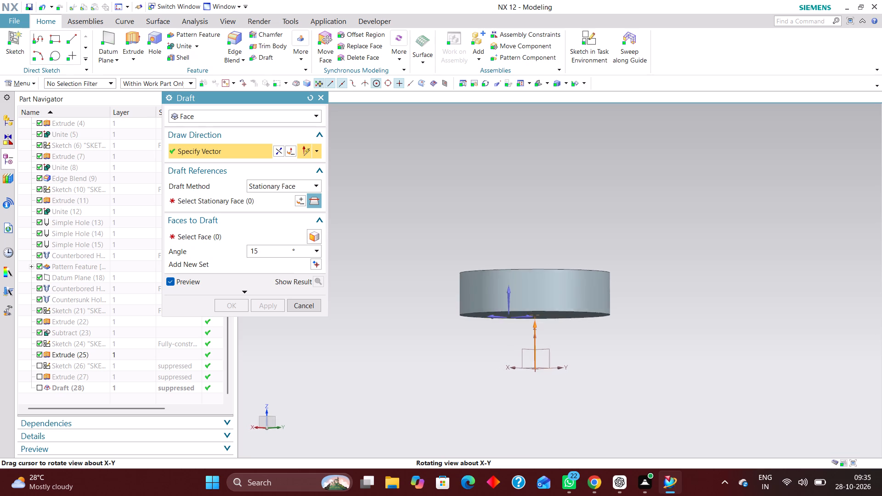
middle_drag(551, 338, 518, 342)
right_drag(646, 219, 603, 224)
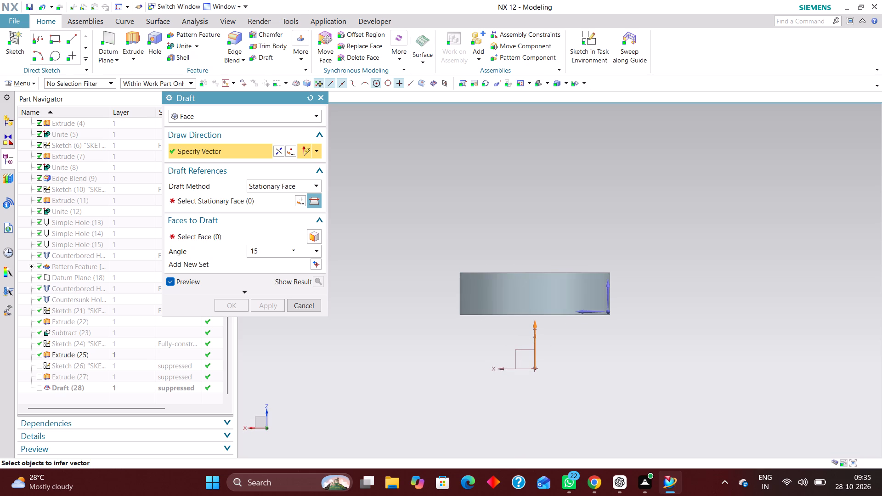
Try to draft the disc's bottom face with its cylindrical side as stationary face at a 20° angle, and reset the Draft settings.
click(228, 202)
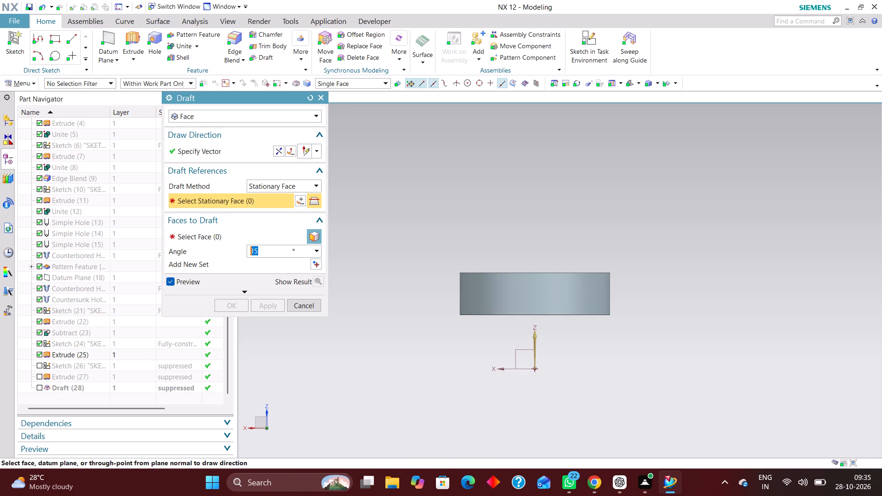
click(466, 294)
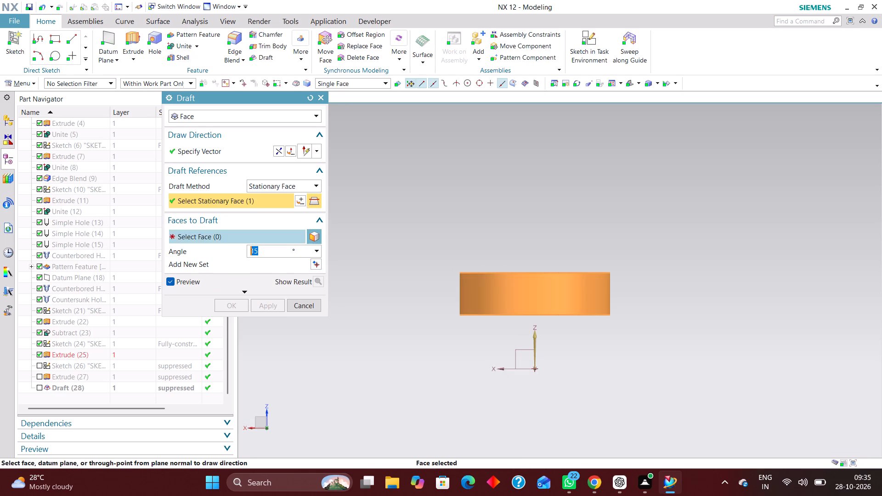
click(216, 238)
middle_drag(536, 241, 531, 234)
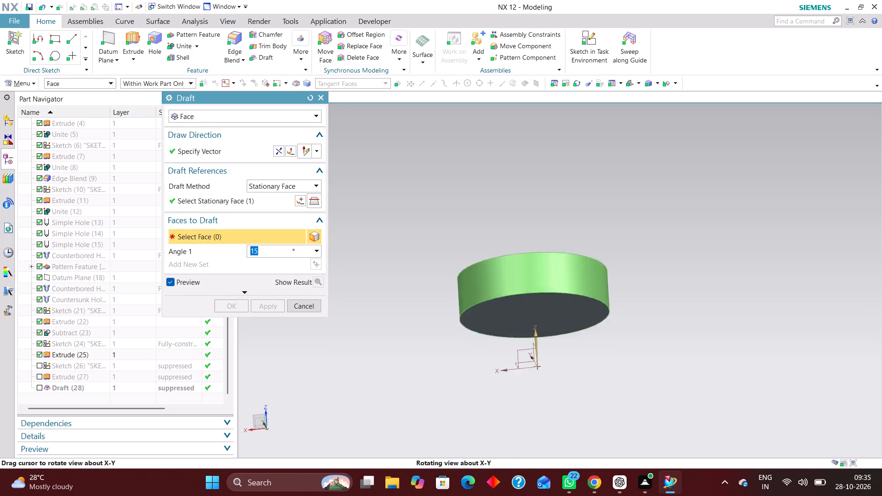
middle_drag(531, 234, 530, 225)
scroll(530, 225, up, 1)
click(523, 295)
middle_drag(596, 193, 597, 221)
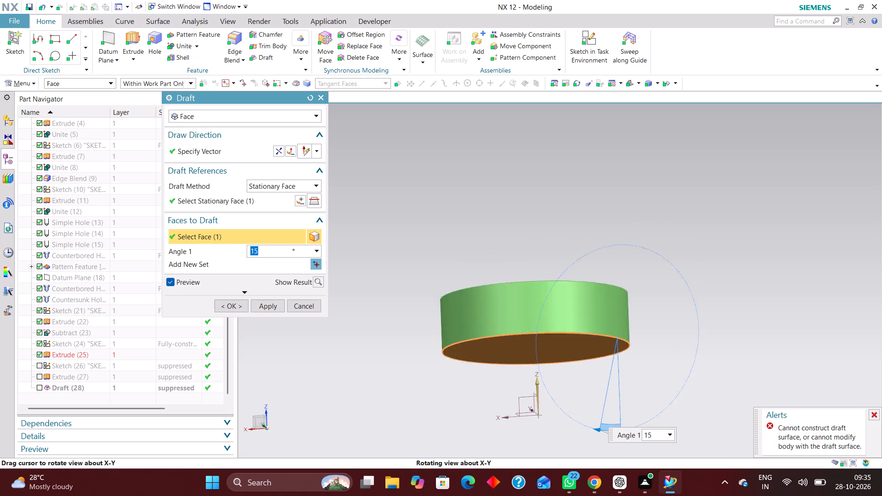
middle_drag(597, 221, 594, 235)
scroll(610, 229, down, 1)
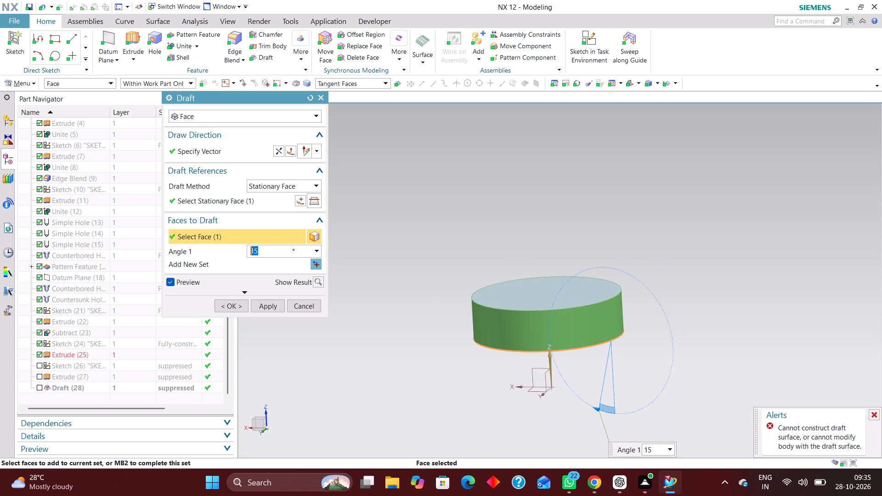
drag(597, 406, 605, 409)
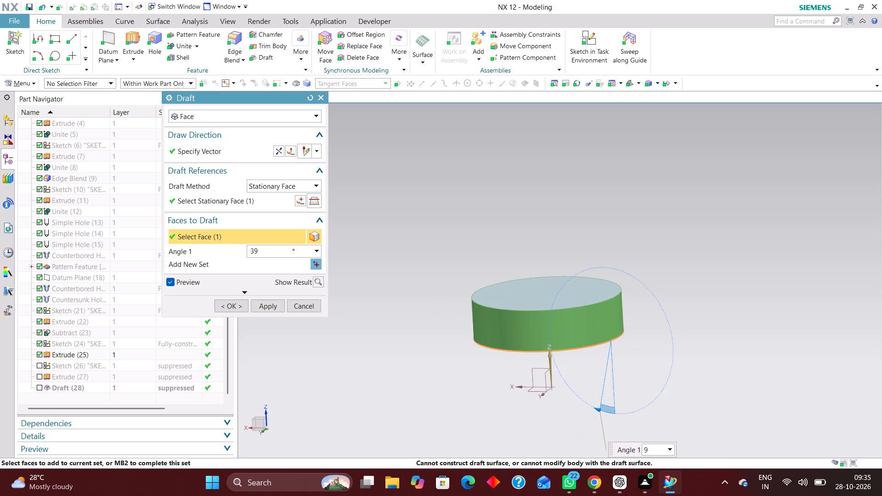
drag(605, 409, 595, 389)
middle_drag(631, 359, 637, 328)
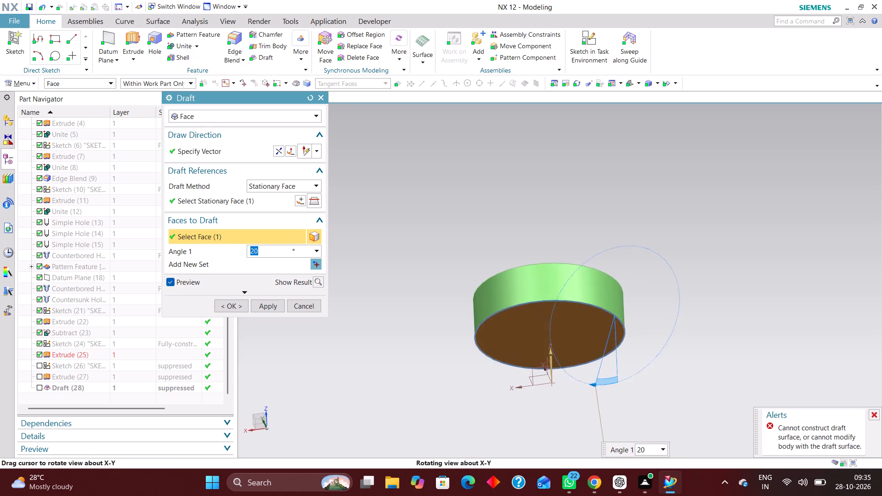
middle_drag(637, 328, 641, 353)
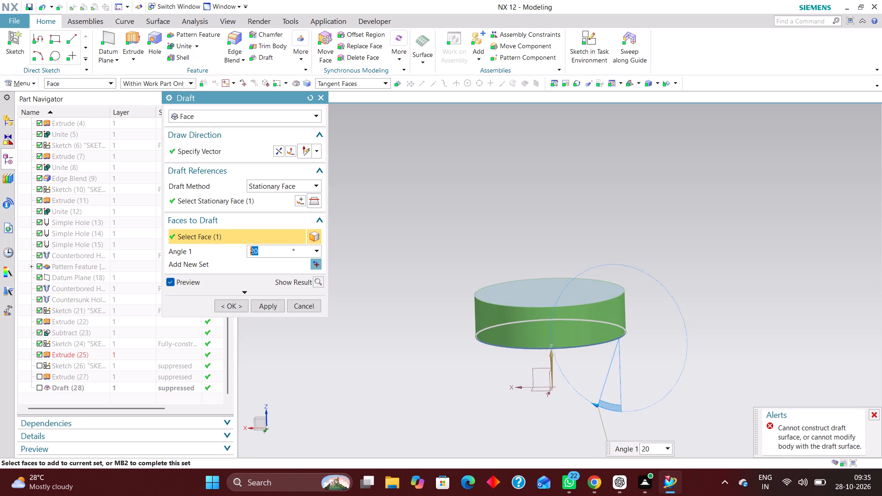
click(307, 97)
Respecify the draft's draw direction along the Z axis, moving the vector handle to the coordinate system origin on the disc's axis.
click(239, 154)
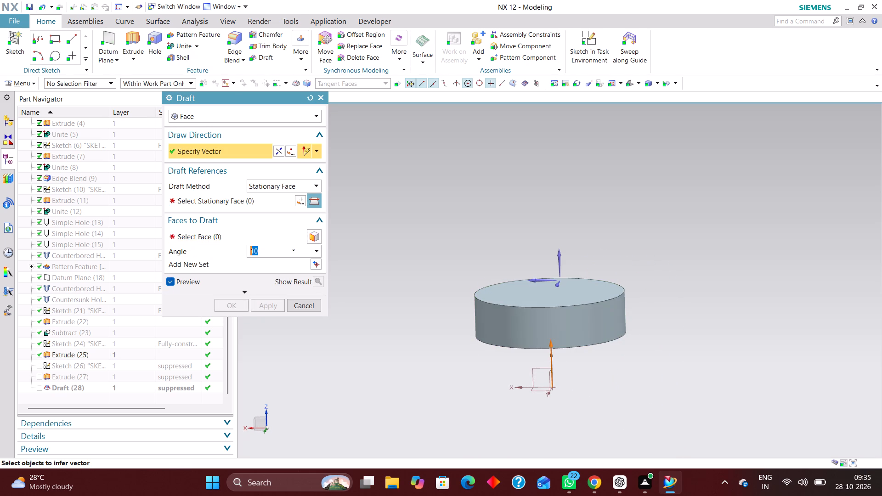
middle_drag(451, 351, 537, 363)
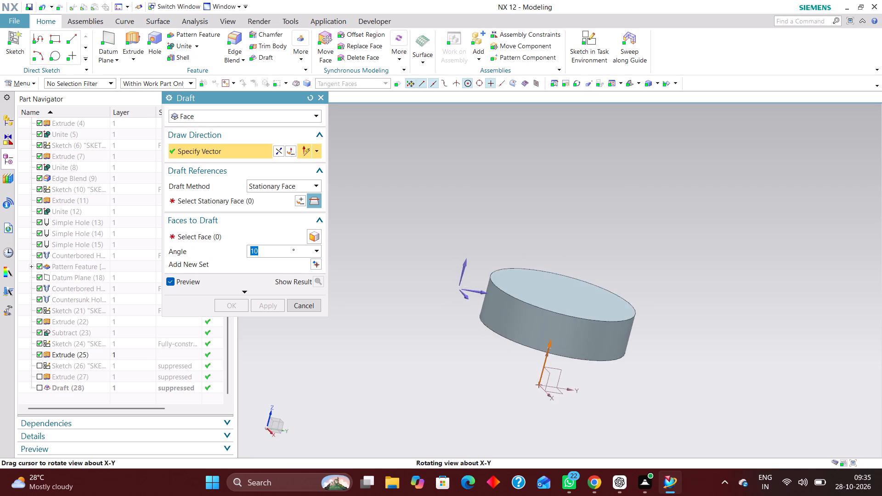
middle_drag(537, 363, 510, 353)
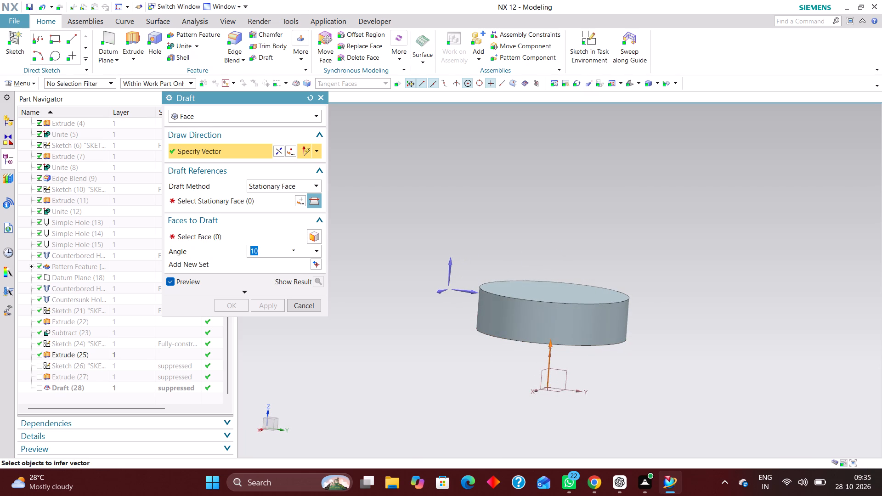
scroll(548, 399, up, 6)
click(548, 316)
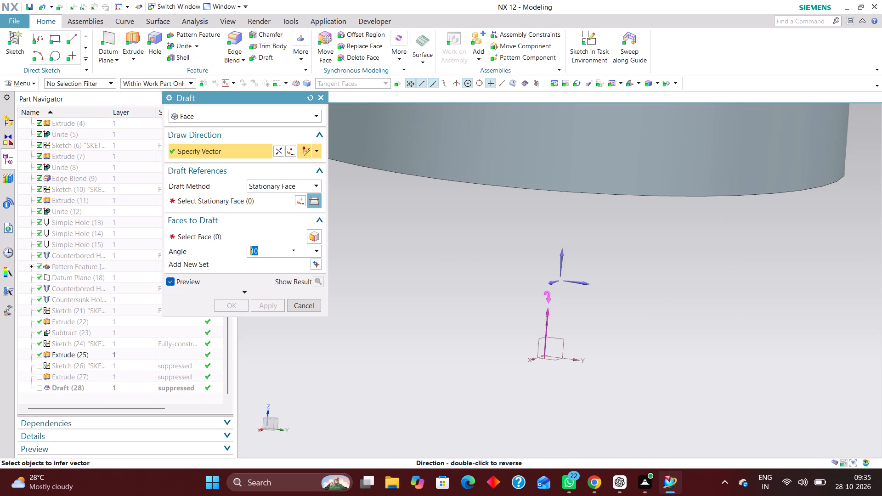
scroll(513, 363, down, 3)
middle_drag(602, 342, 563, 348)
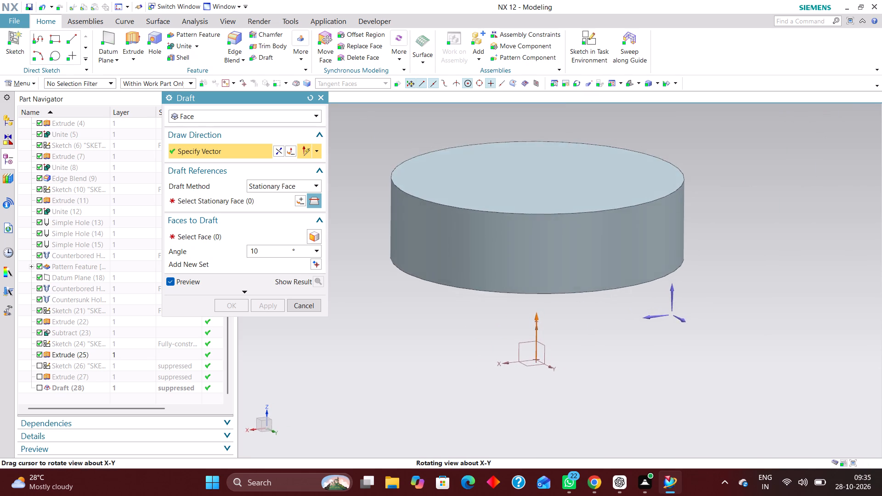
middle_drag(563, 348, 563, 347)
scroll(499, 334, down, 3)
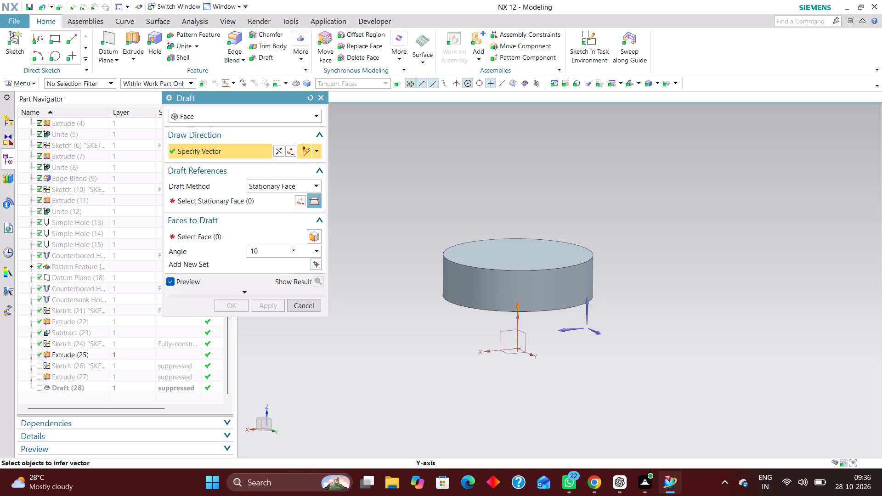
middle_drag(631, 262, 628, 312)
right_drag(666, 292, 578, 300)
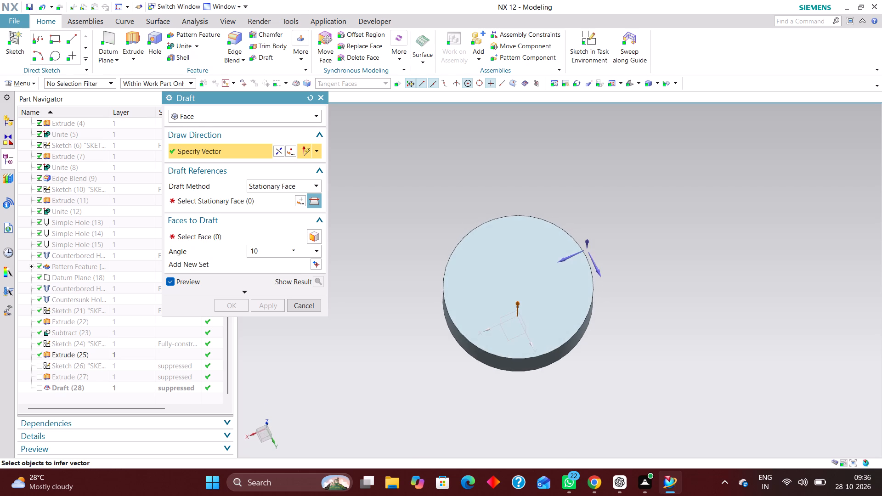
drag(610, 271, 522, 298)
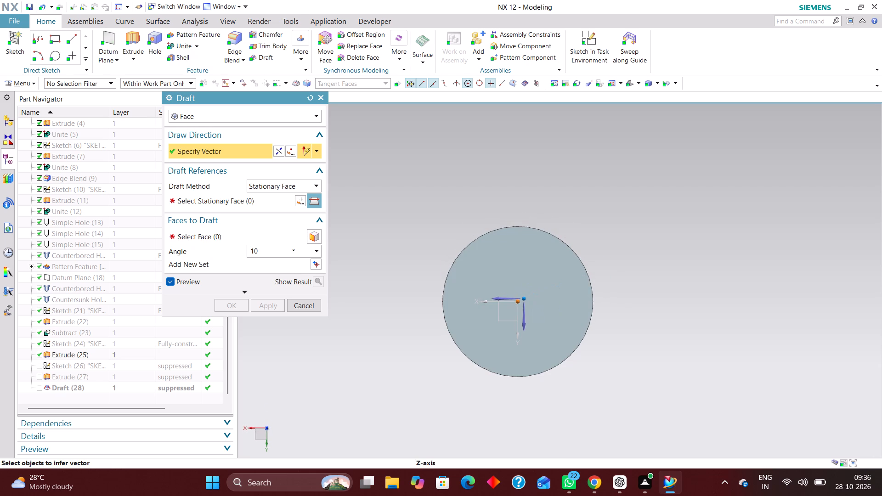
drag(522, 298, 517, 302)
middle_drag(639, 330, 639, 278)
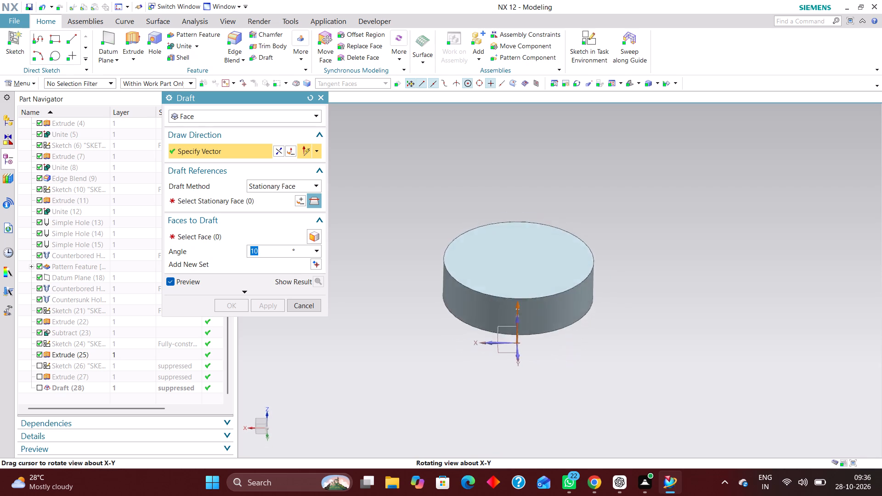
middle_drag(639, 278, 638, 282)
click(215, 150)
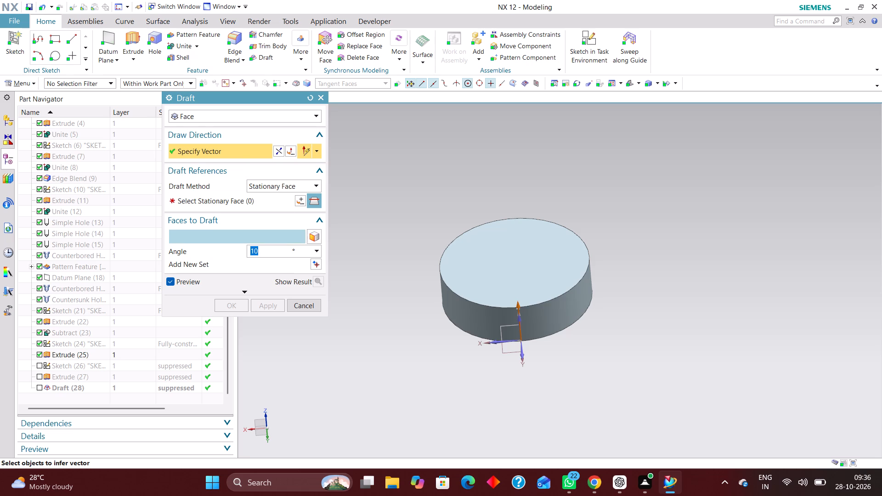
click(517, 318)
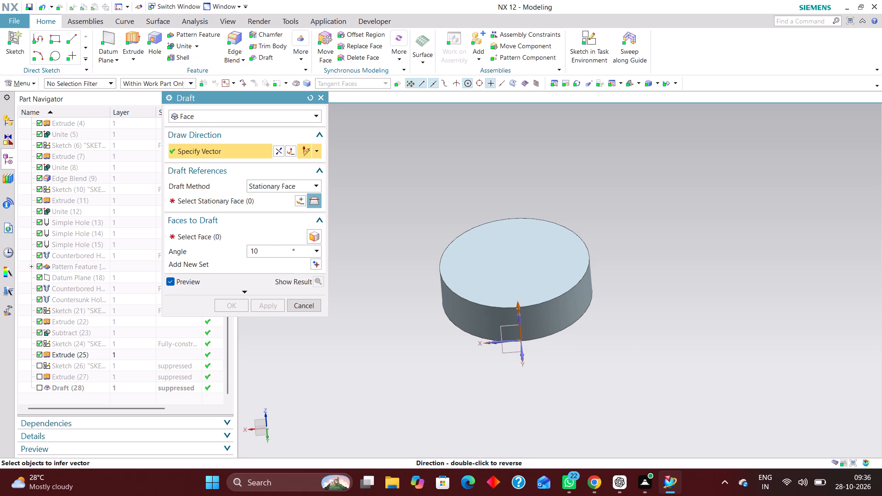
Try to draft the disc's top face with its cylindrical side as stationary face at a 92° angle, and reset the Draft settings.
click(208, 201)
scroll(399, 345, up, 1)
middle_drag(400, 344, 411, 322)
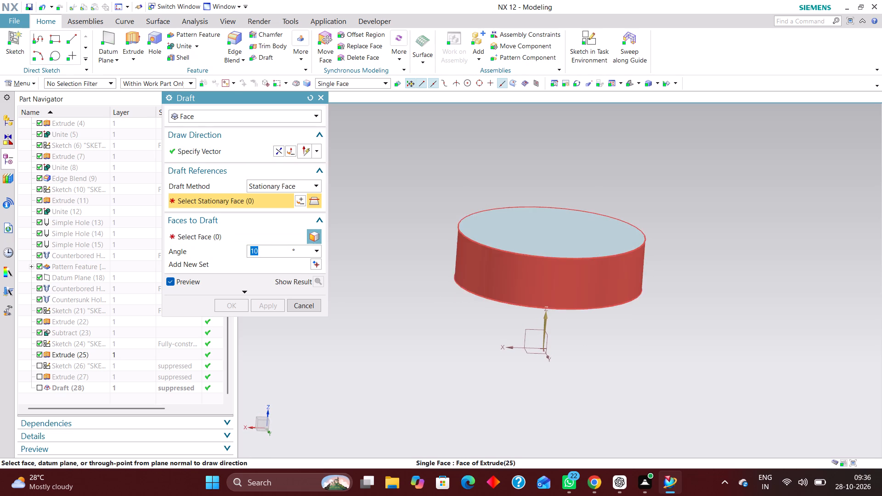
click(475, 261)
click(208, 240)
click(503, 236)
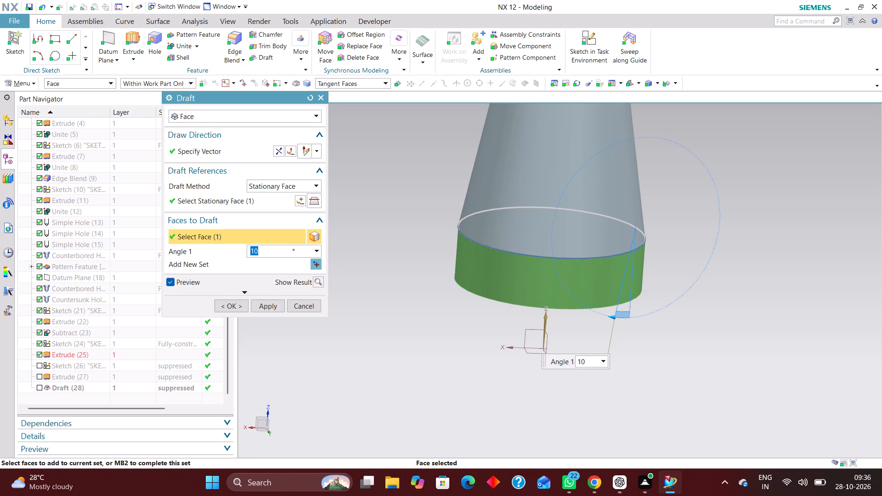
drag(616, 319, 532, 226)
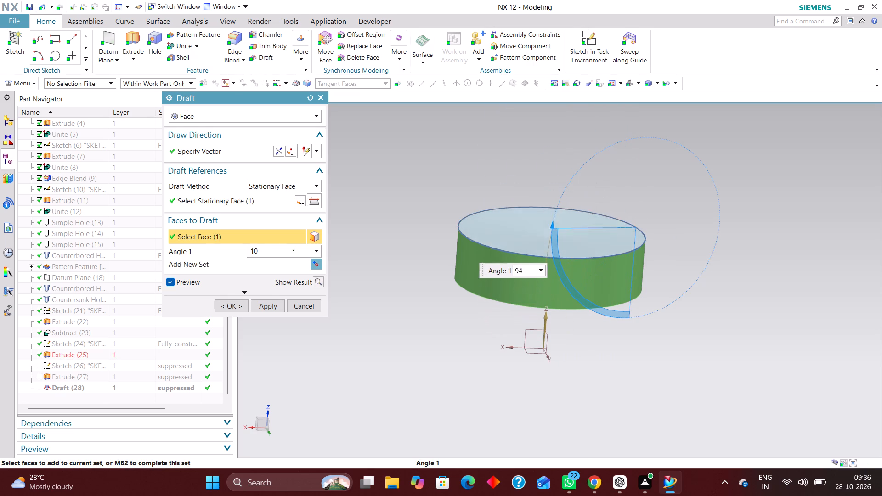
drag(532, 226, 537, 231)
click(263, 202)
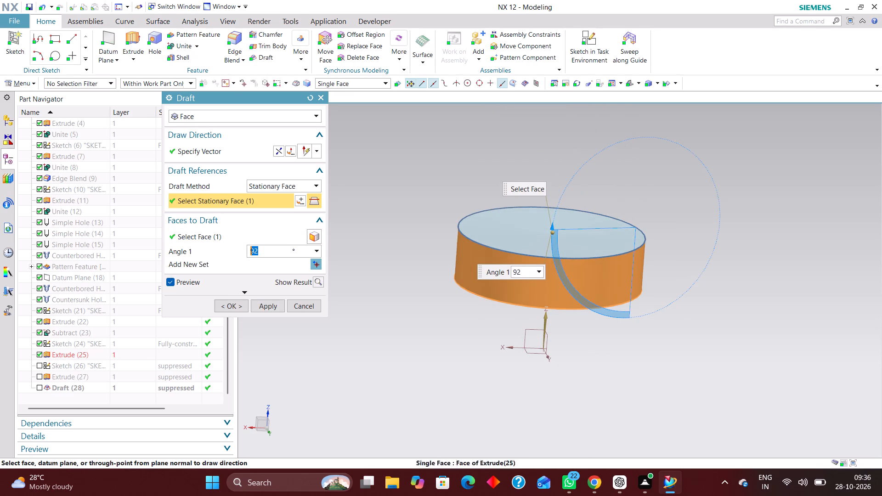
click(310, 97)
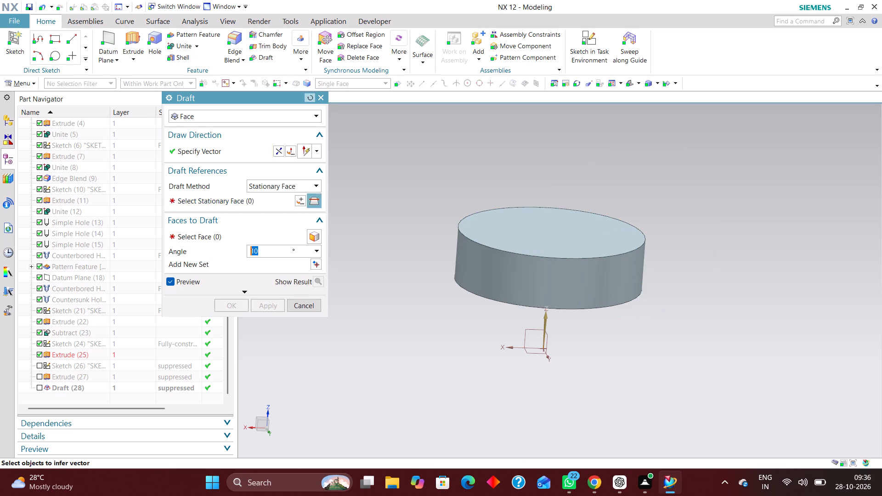
Draft the disc's cylindrical side face at 15° along the Z axis, using its top face as the stationary face.
click(225, 238)
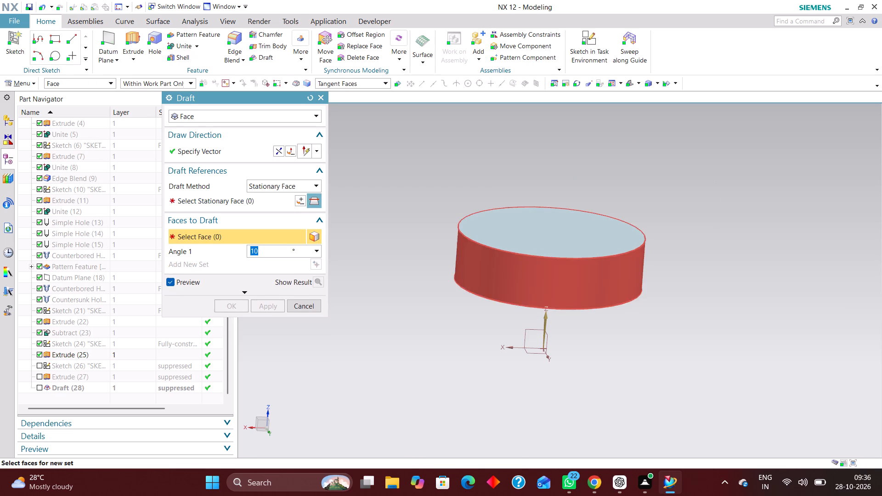
click(482, 259)
click(232, 201)
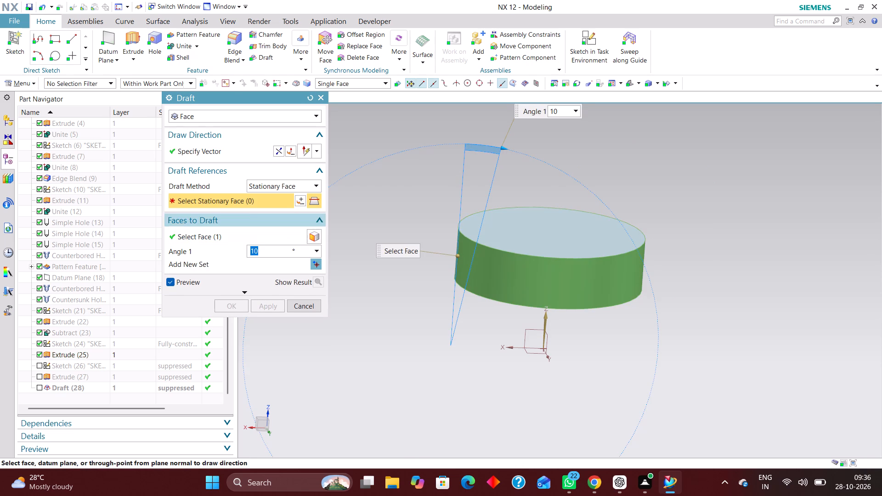
click(525, 236)
right_drag(713, 202, 625, 195)
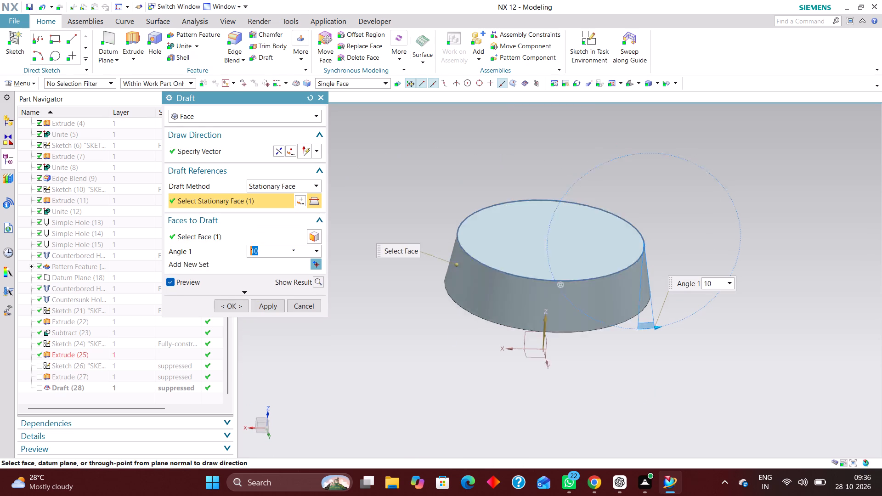
middle_drag(651, 341, 649, 248)
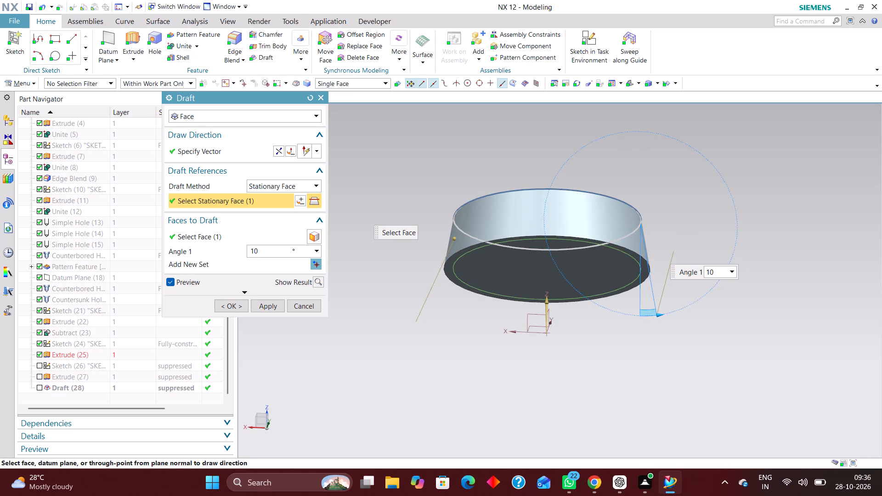
drag(263, 249, 230, 251)
text(15)
key(Return)
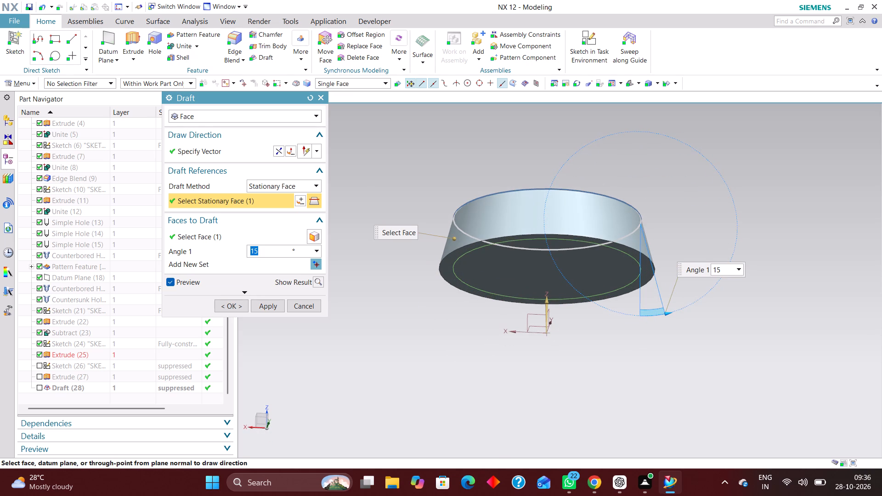
click(229, 307)
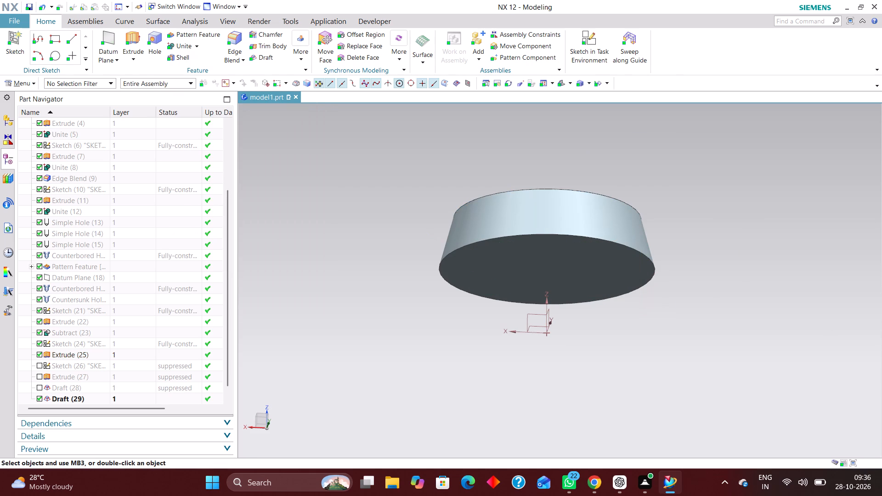
middle_drag(423, 253, 418, 287)
scroll(85, 336, down, 2)
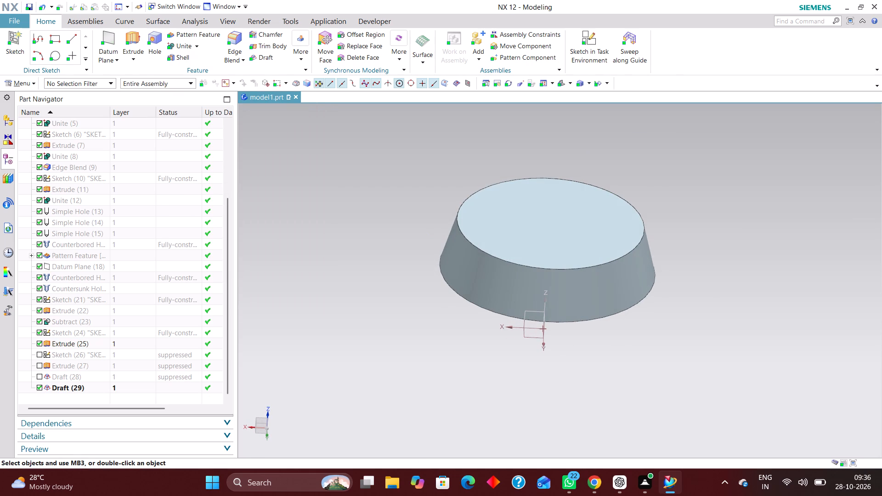
Show the hidden housing body again together with the drafted disc.
right_click(83, 318)
click(133, 46)
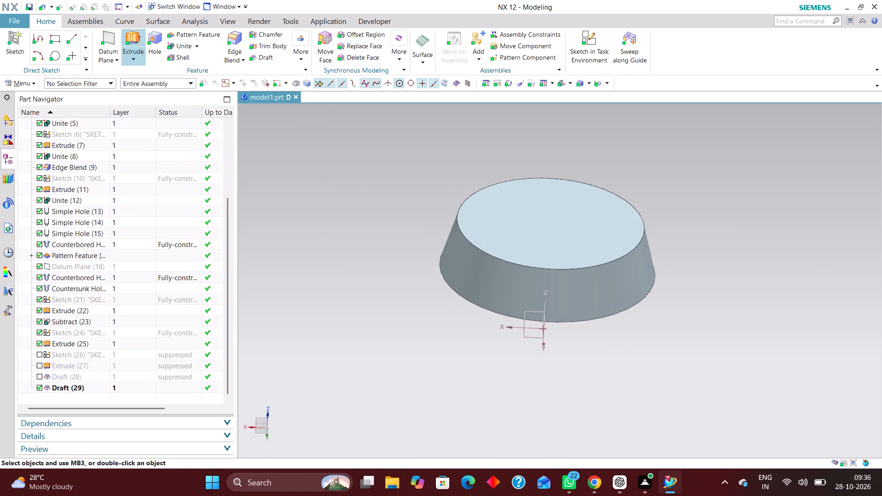
Subtract the drafted disc from the housing body, with the housing as target and the disc as tool.
scroll(433, 185, down, 4)
scroll(588, 276, up, 1)
middle_drag(585, 273, 588, 198)
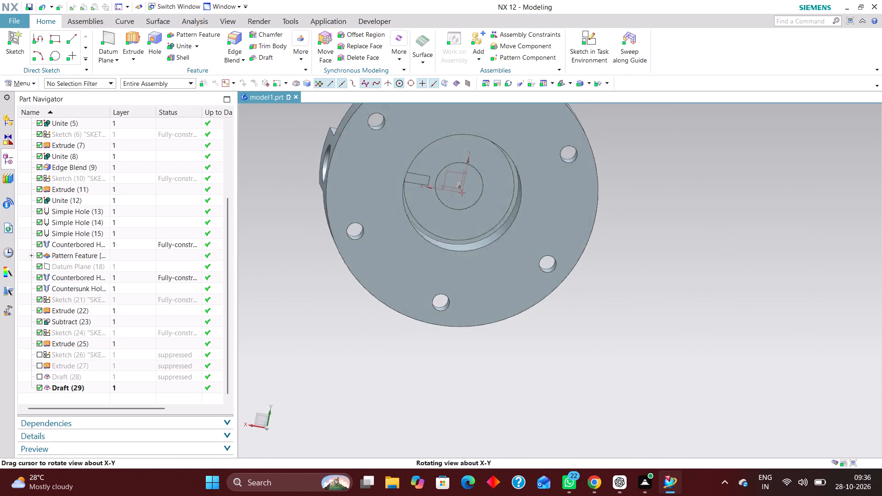
middle_drag(588, 198, 583, 260)
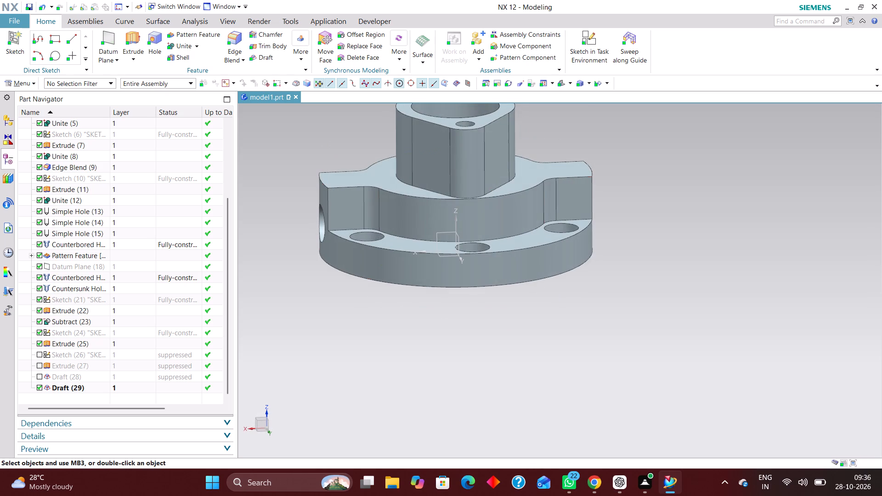
scroll(478, 232, up, 1)
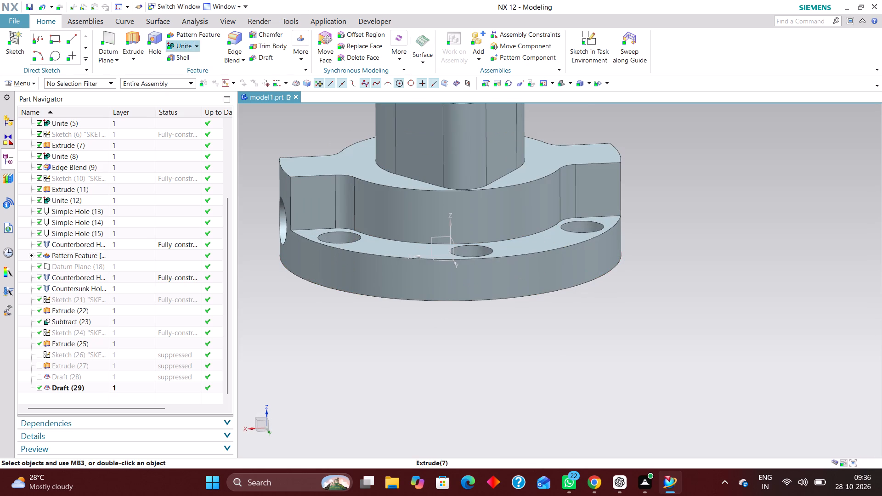
click(198, 45)
click(198, 70)
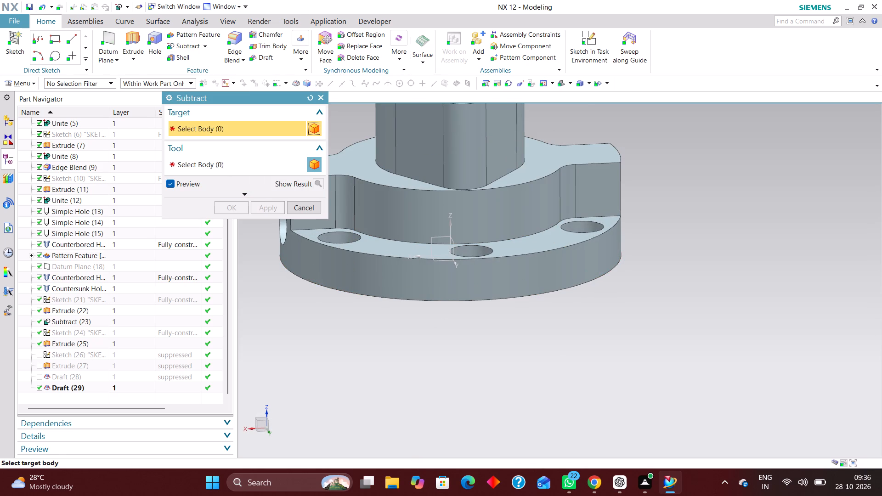
click(436, 209)
scroll(79, 337, down, 2)
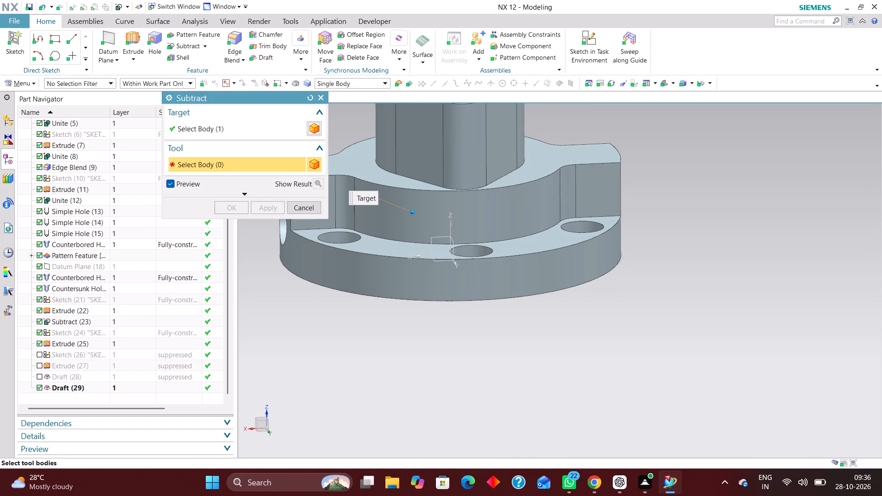
click(96, 343)
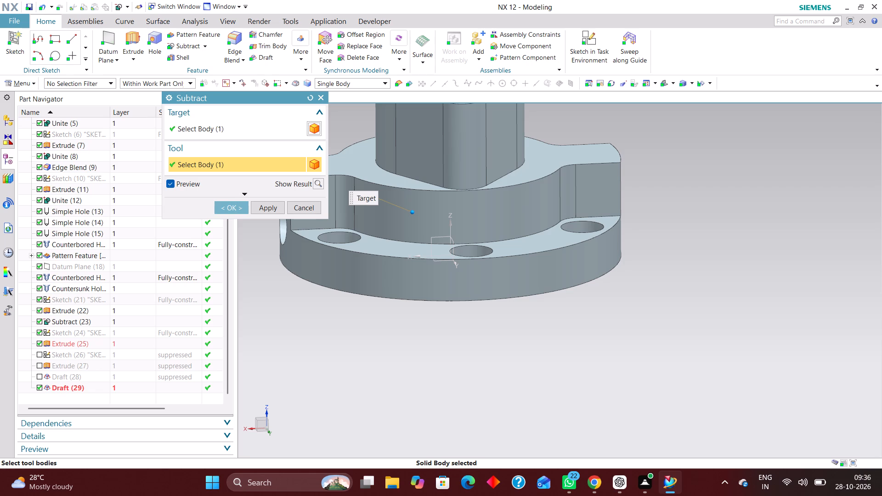
click(237, 211)
Examine the tapered base recess in a temporary one-plane section view on the Y plane, and discard the section.
middle_drag(555, 274, 524, 225)
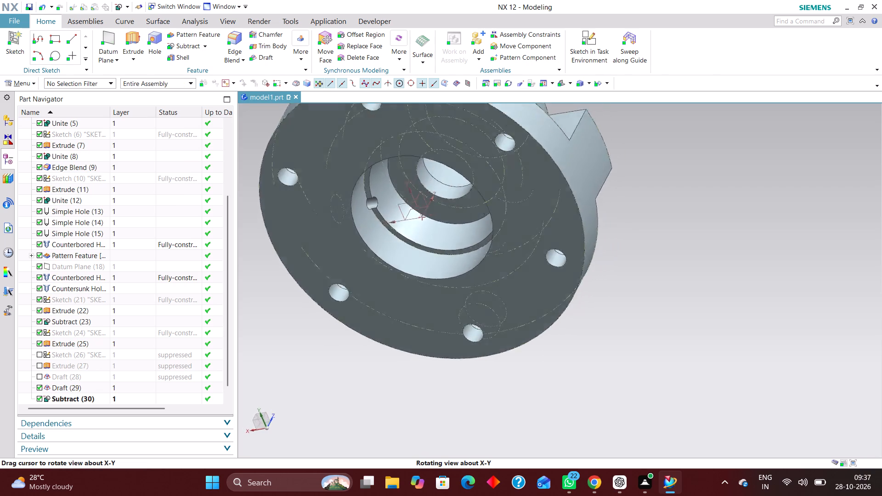
middle_drag(524, 225, 532, 284)
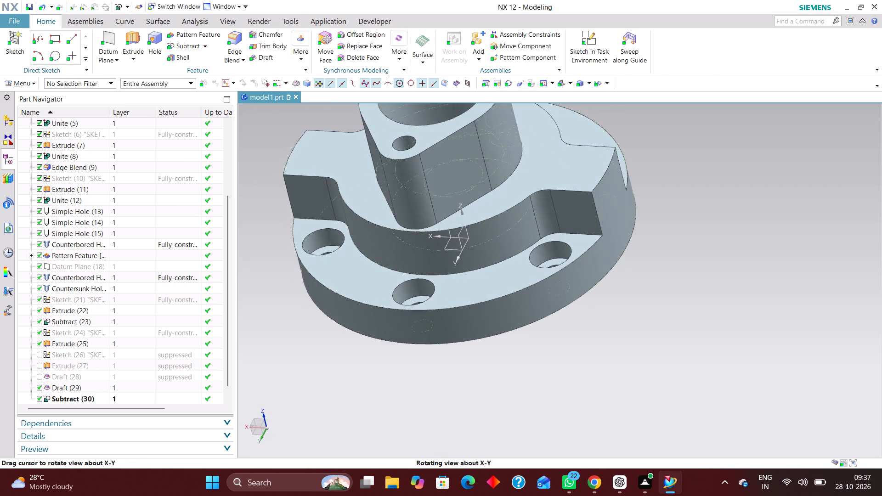
middle_drag(532, 284, 533, 282)
key(ctrl+h)
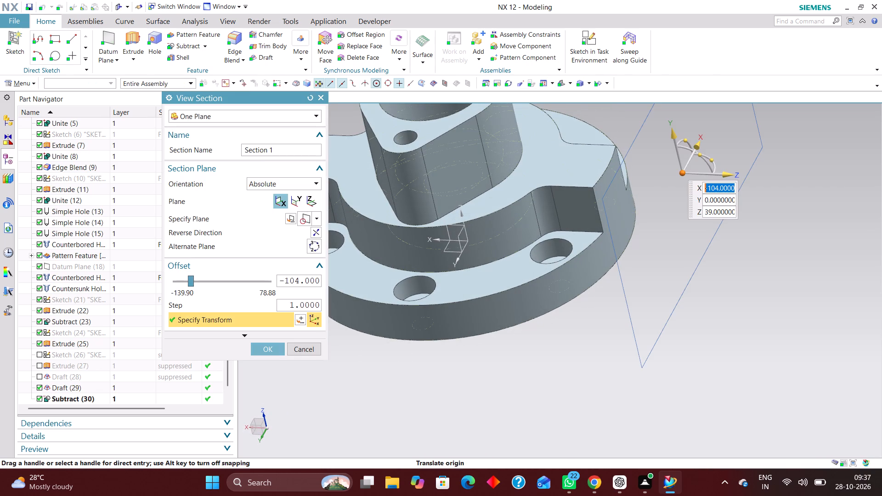
click(294, 199)
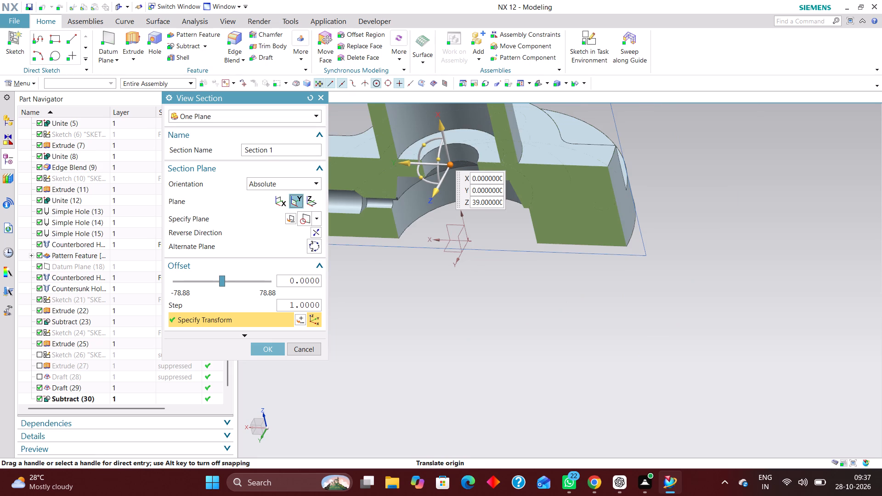
middle_drag(464, 293, 490, 263)
scroll(491, 265, up, 1)
right_drag(702, 192, 594, 185)
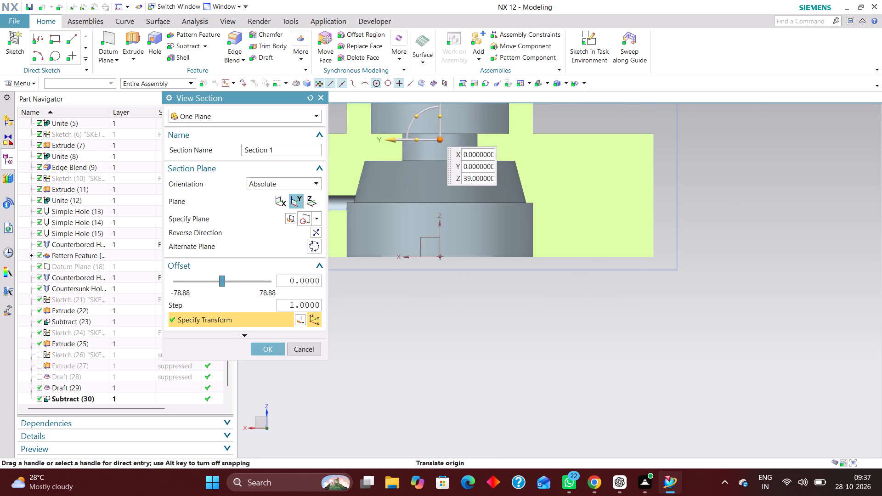
scroll(487, 300, down, 2)
scroll(404, 290, up, 1)
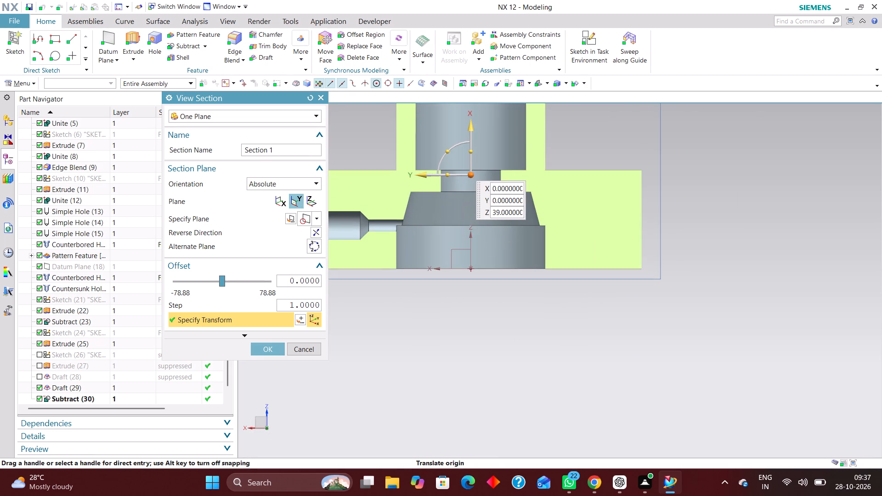
click(308, 354)
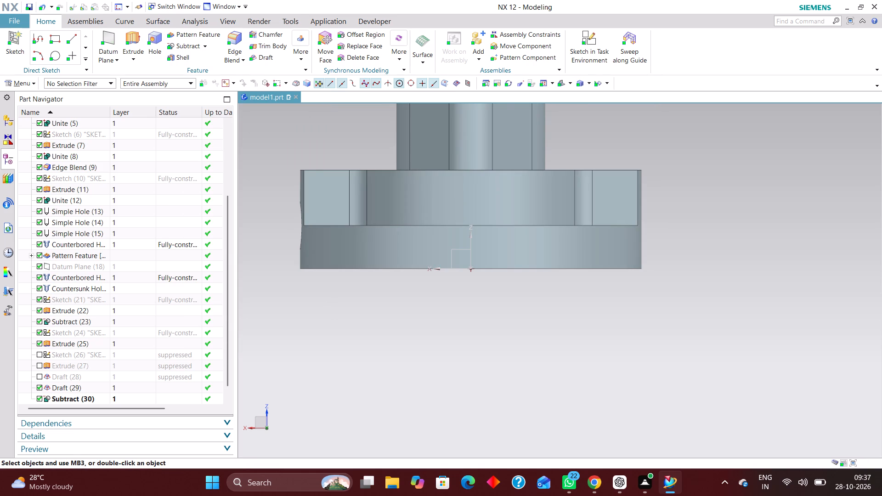
Delete the suppressed features Sketch (26), Extrude (27) and Draft (28) from the model history.
middle_drag(342, 335, 440, 347)
scroll(439, 347, up, 1)
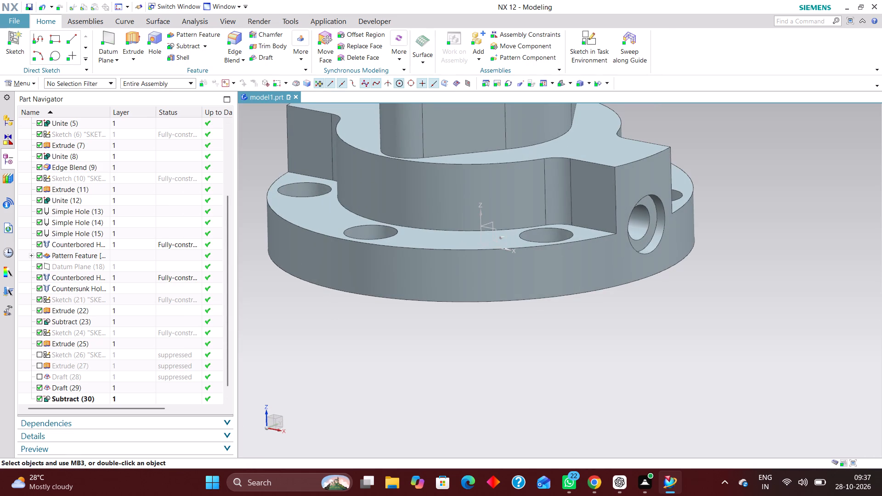
ctrl+click(138, 354)
ctrl+click(133, 365)
ctrl+click(132, 378)
right_click(136, 378)
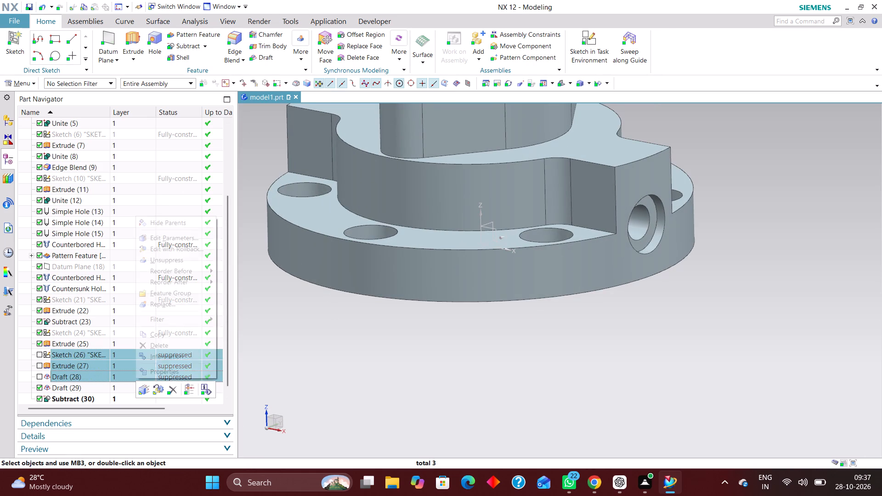
click(157, 345)
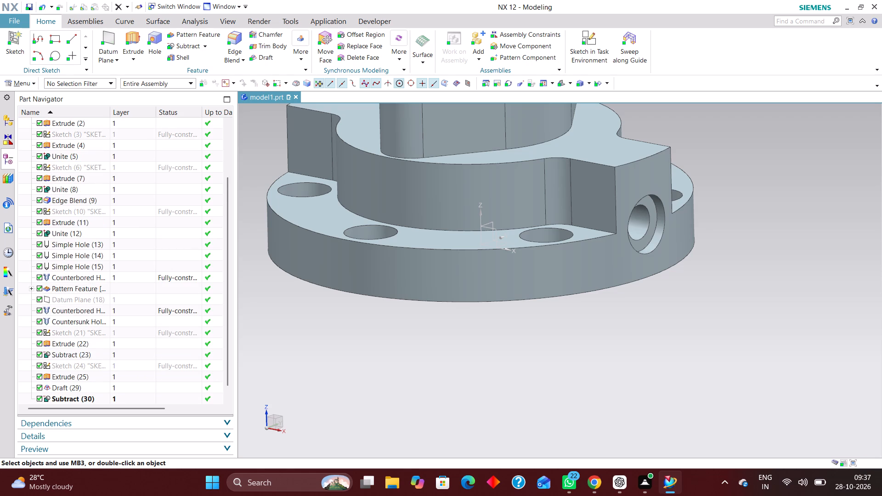
Check the recess features in the model history and roll it back by making Countersunk Hole (20) the current feature.
click(95, 378)
click(87, 389)
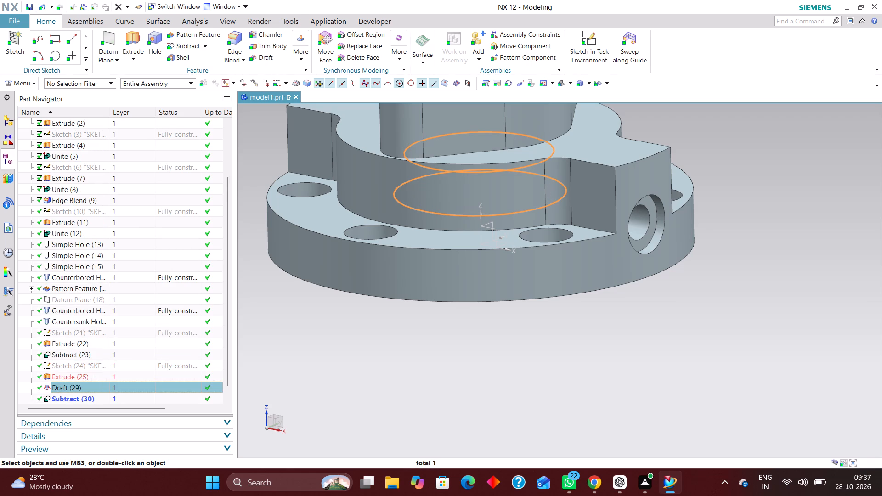
click(96, 365)
right_click(96, 364)
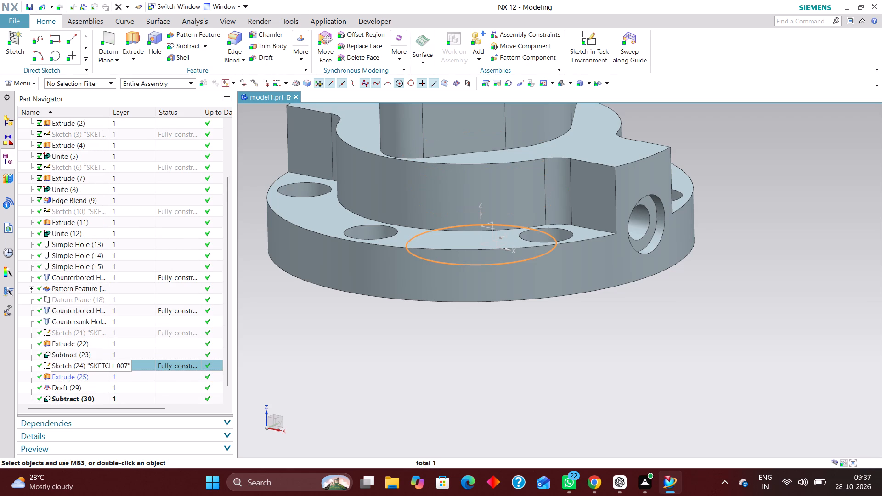
click(85, 353)
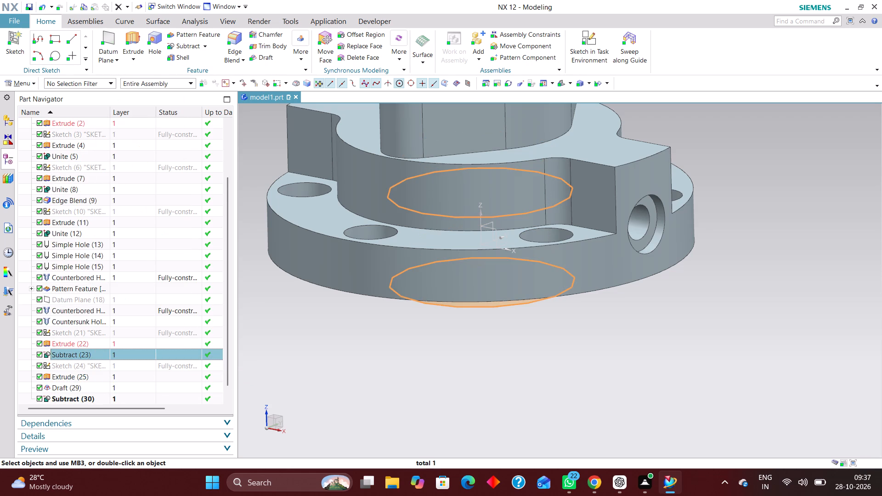
click(82, 341)
click(87, 336)
click(90, 320)
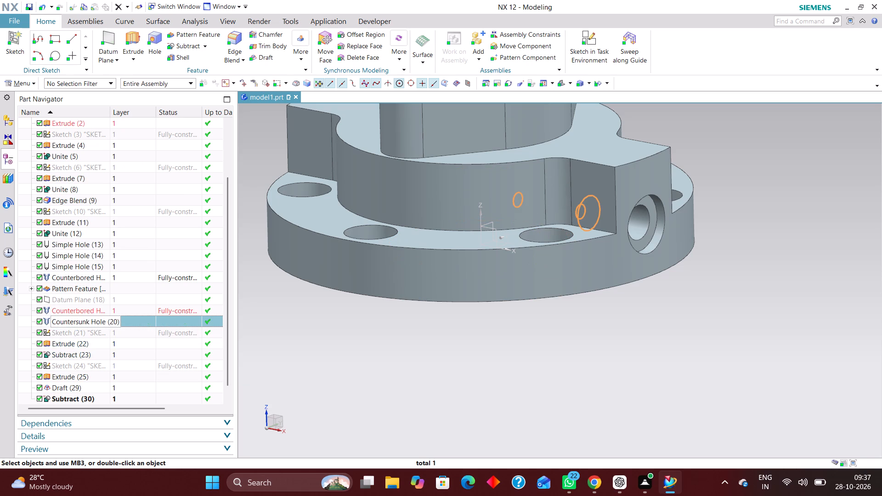
click(121, 333)
click(130, 323)
right_click(131, 323)
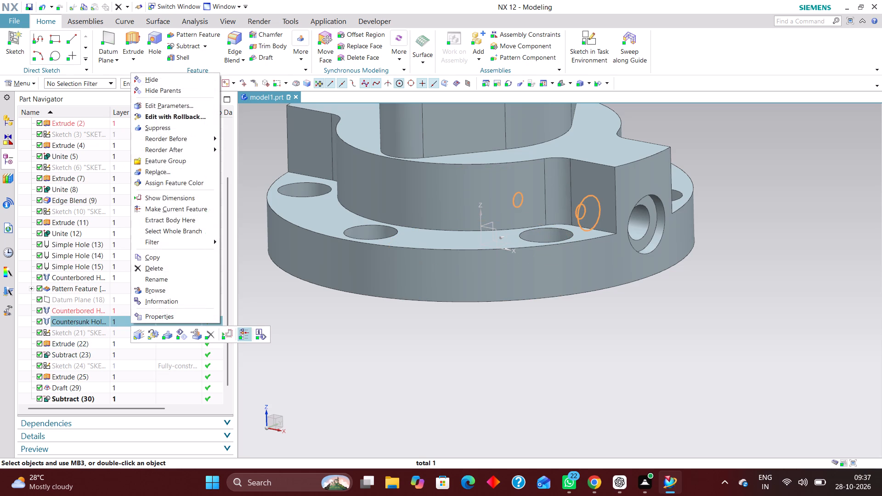
click(244, 332)
middle_drag(372, 344, 410, 348)
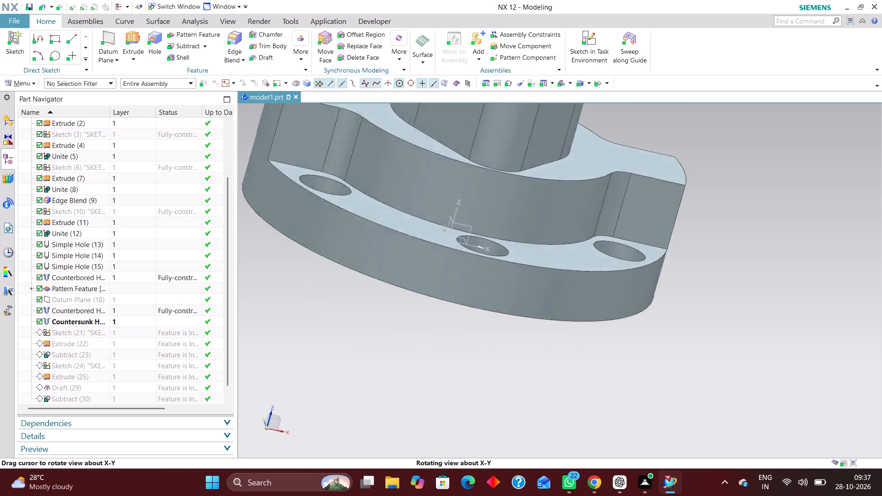
middle_drag(410, 348, 401, 360)
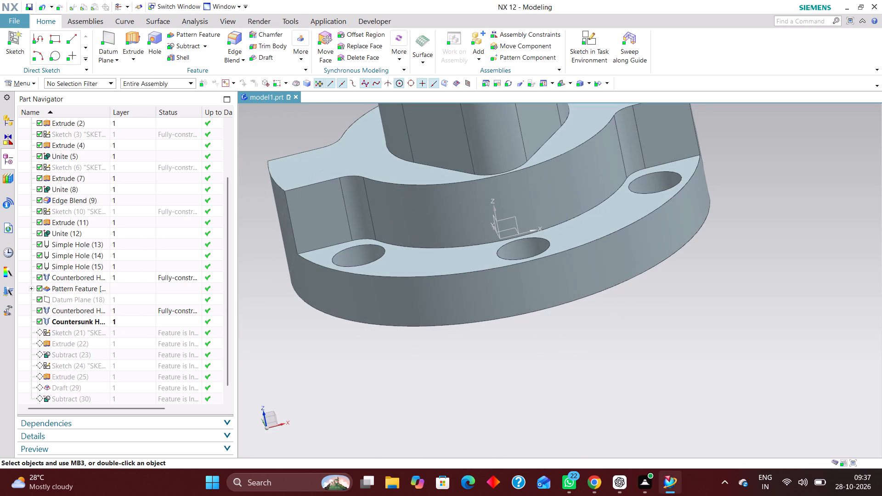
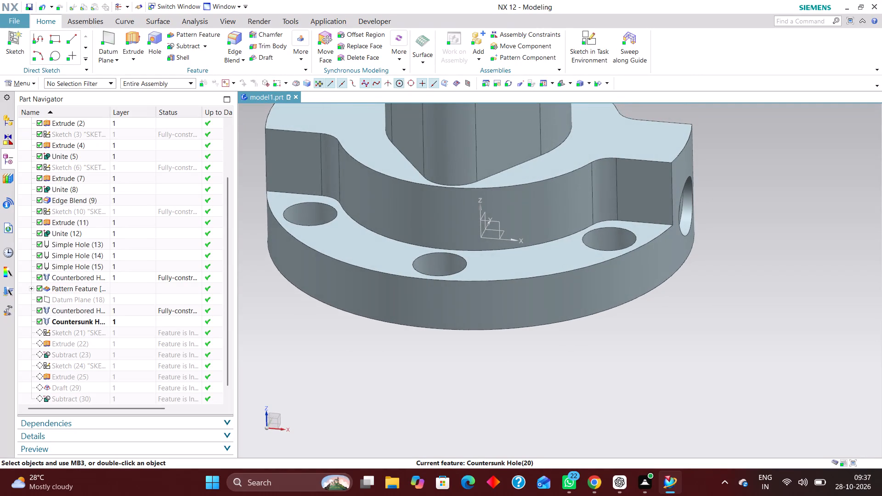
Mirror the counterbored hole in the side lug about the datum coordinate system's YZ plane.
scroll(682, 411, down, 2)
right_drag(751, 312, 698, 311)
middle_drag(654, 346, 616, 357)
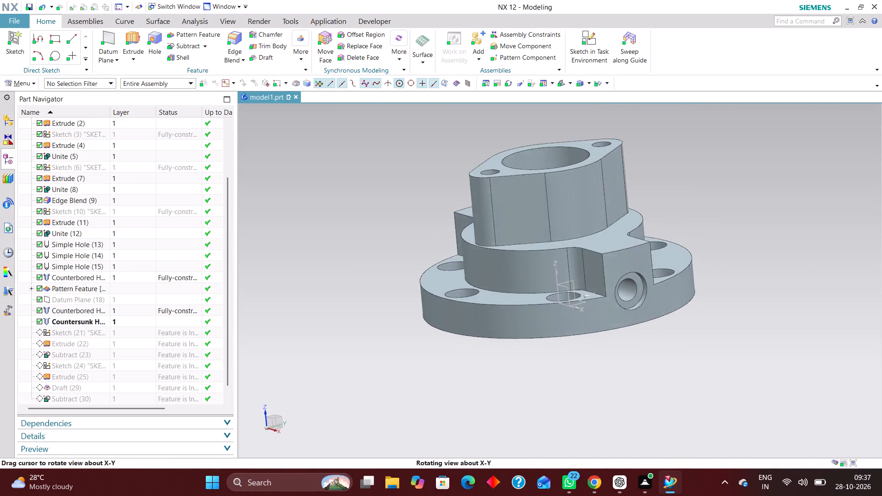
middle_drag(616, 357, 636, 361)
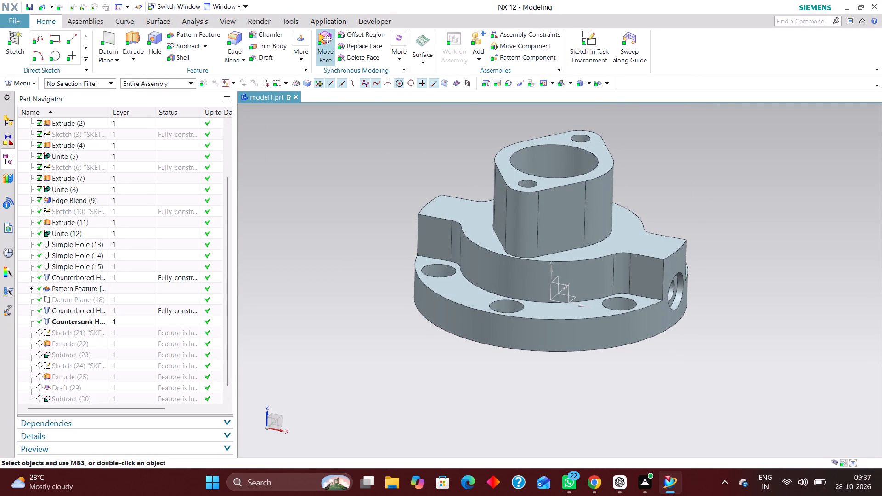
click(304, 58)
click(382, 85)
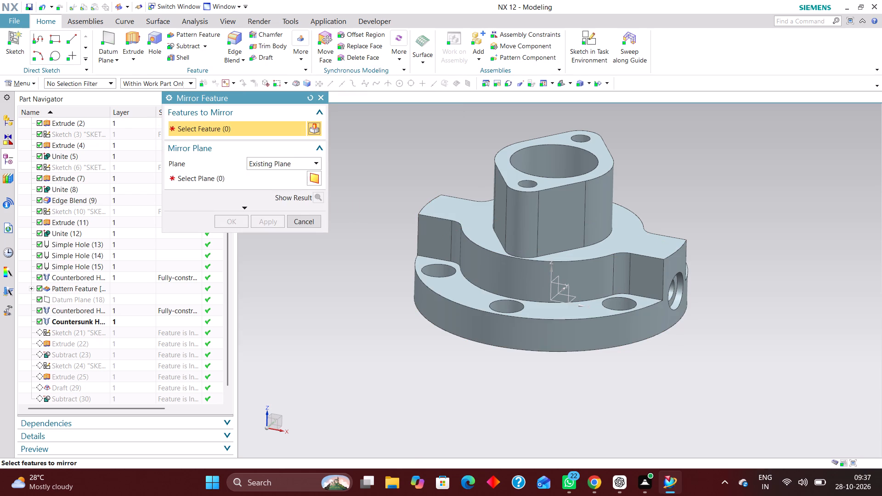
click(678, 298)
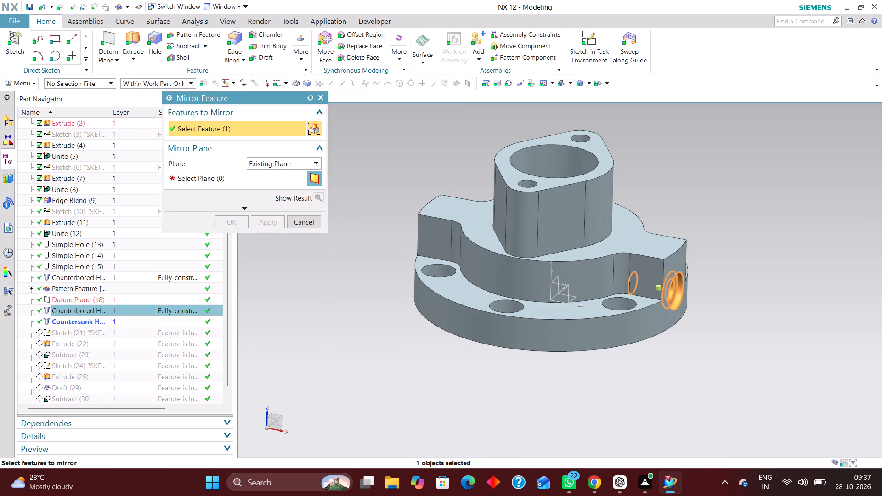
click(241, 180)
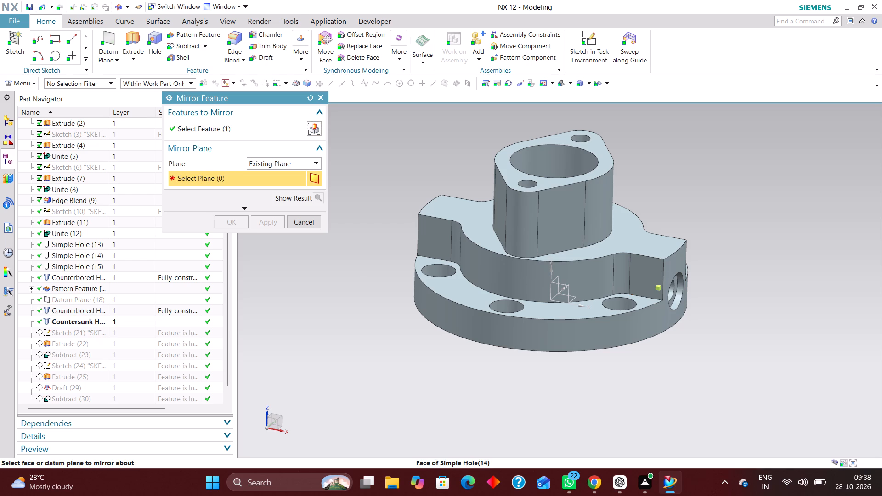
scroll(555, 276, up, 5)
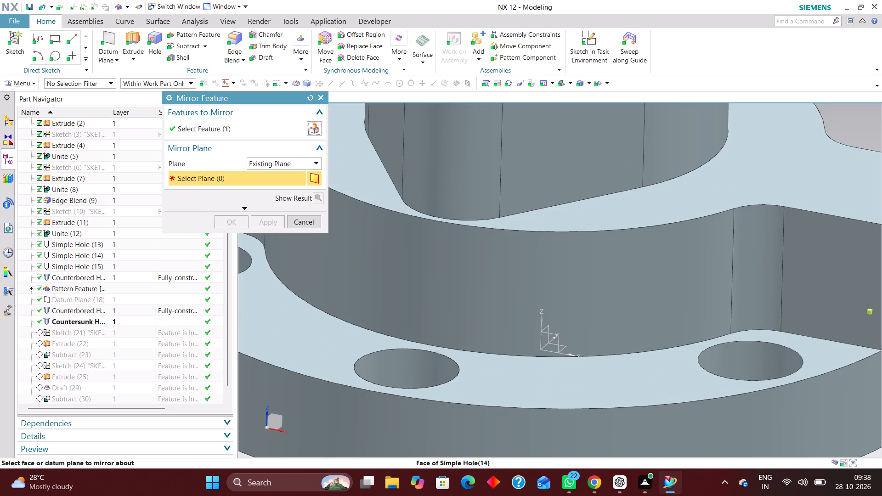
click(547, 327)
scroll(577, 291, down, 3)
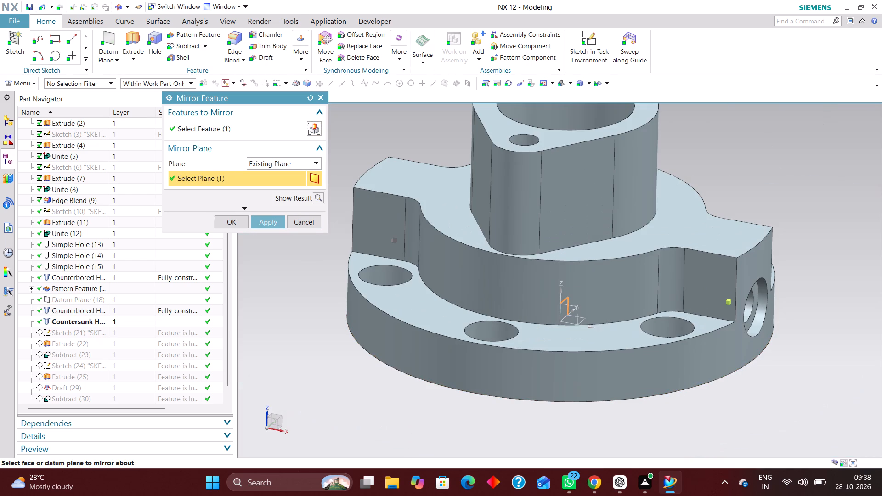
click(277, 221)
Mirror the side lug's countersunk hole about the datum coordinate system's YZ plane.
middle_drag(375, 299, 483, 314)
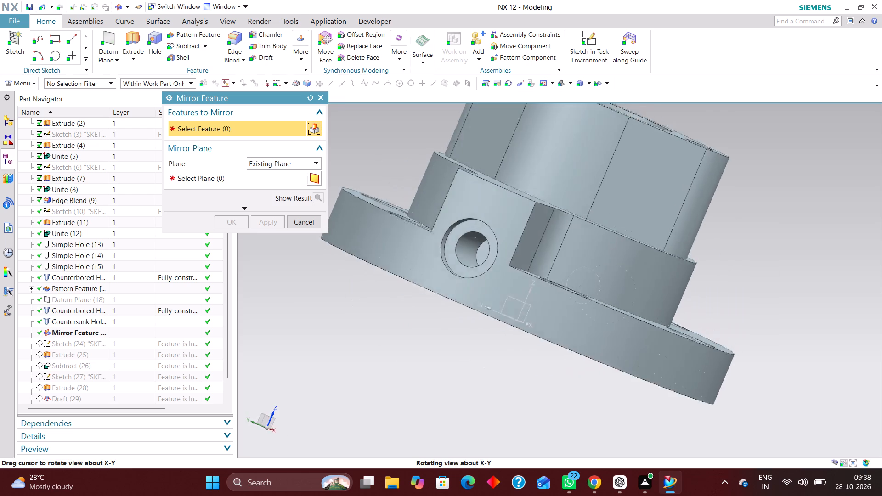
middle_drag(483, 314, 386, 302)
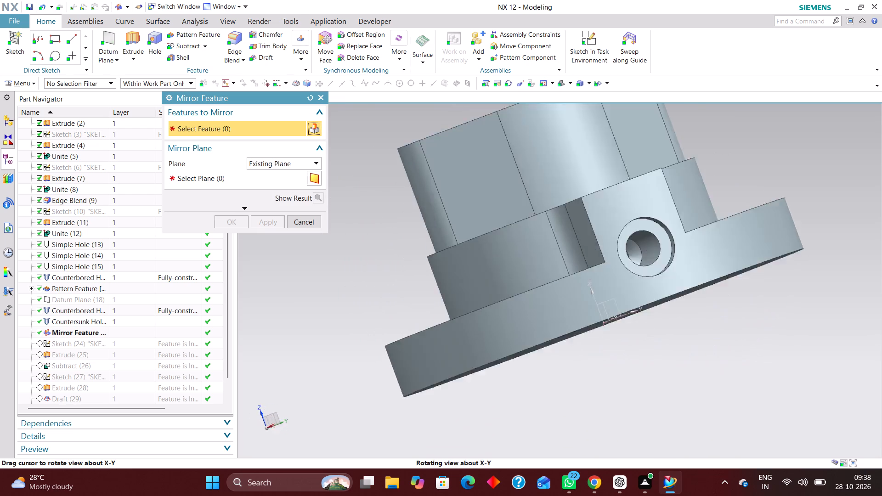
middle_drag(386, 302, 435, 313)
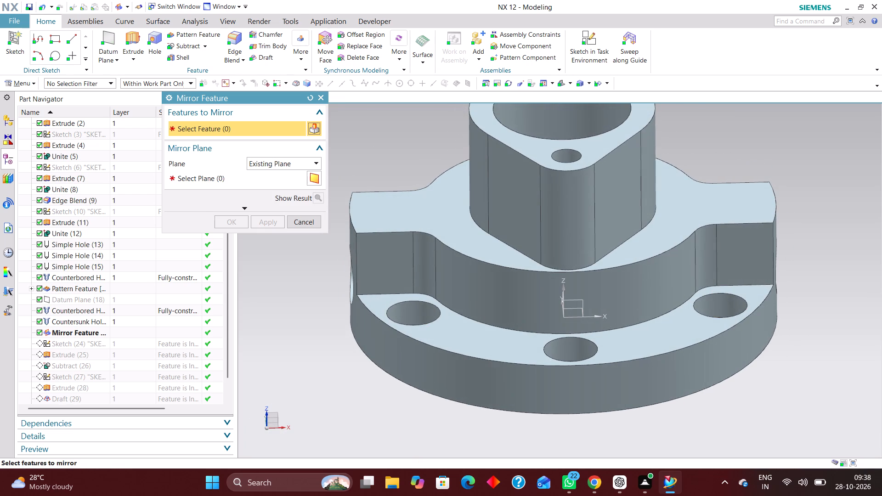
click(87, 319)
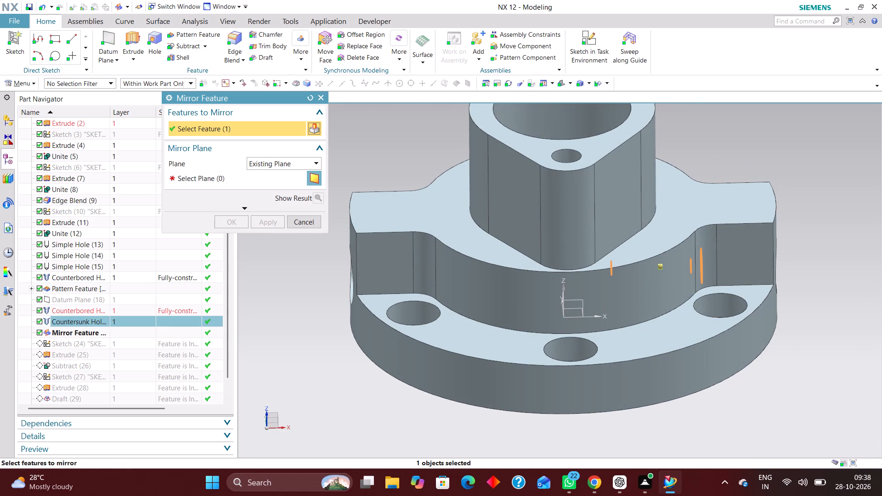
click(242, 176)
middle_drag(659, 337, 622, 334)
scroll(659, 337, up, 1)
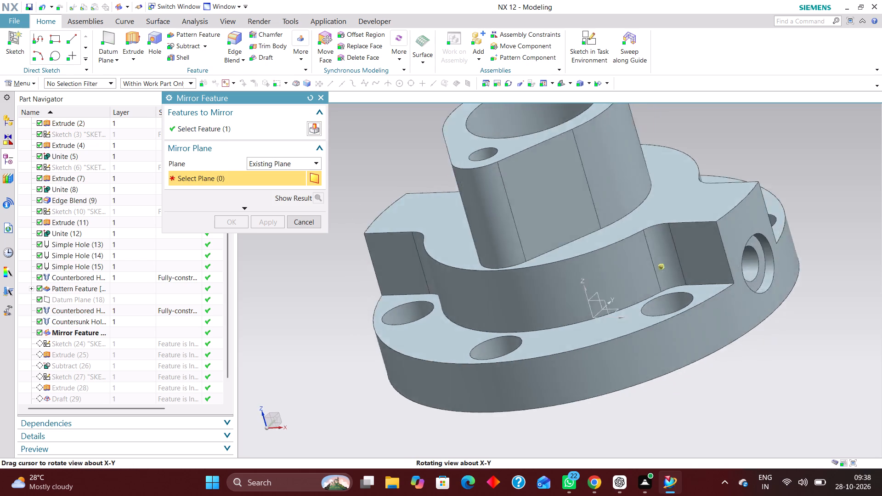
middle_drag(622, 334, 625, 340)
click(596, 288)
middle_drag(633, 365, 653, 342)
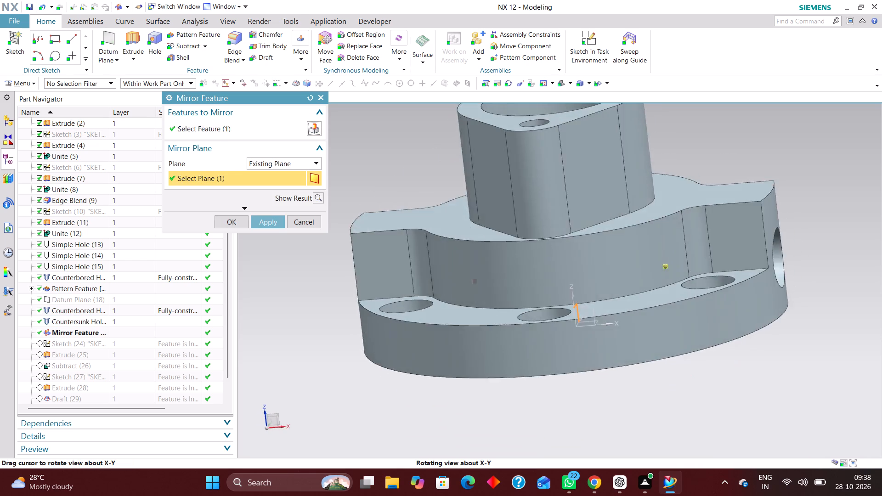
middle_drag(653, 342, 652, 345)
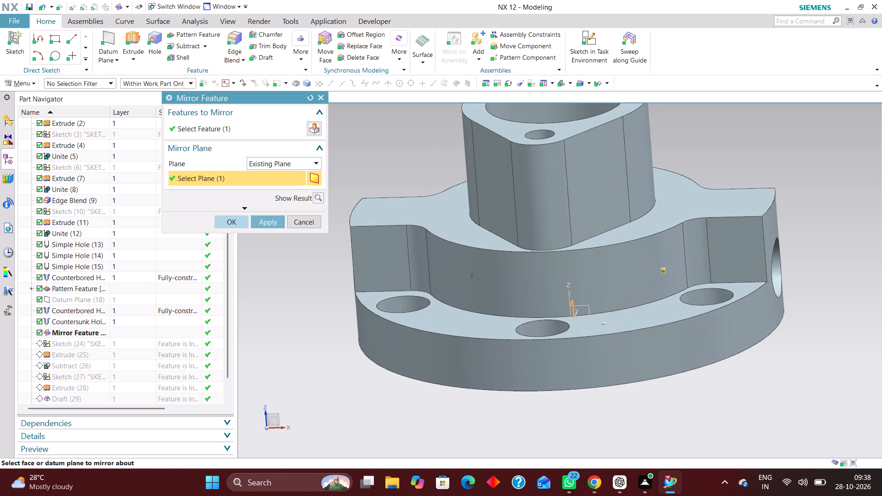
click(235, 224)
Make the last feature in the model history, Subtract (31), the current feature.
right_drag(833, 306, 707, 301)
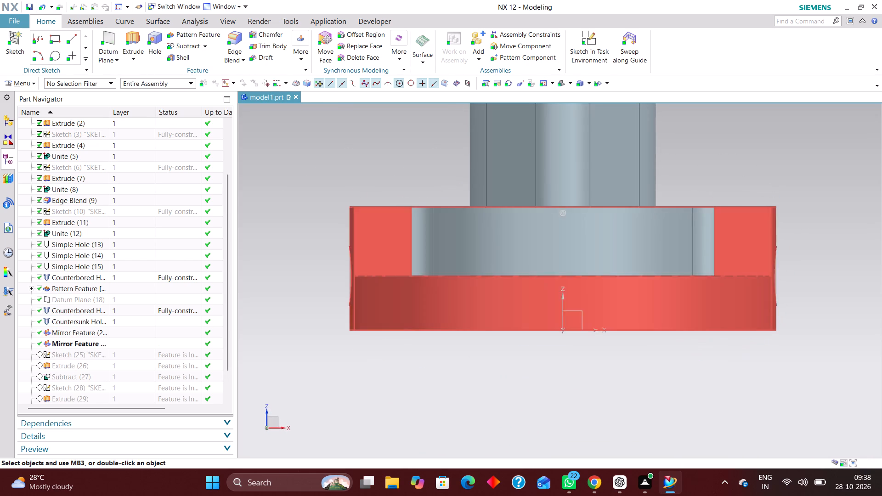
middle_drag(723, 361, 681, 372)
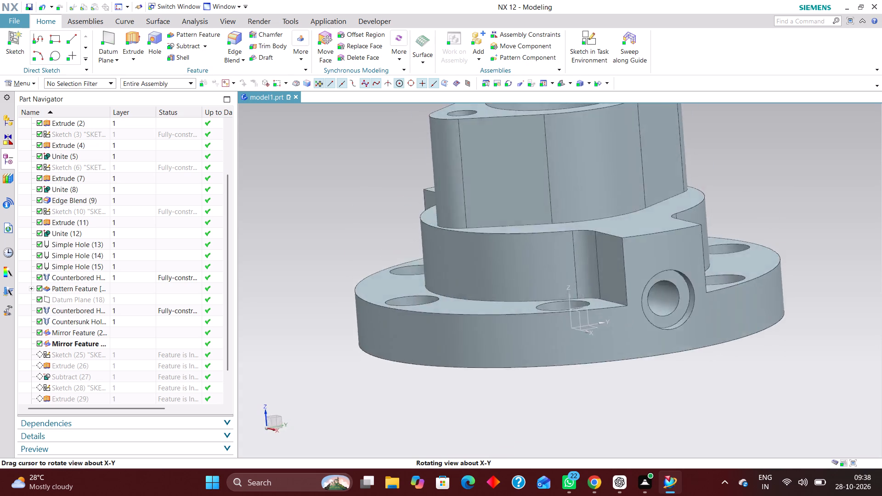
middle_drag(681, 372, 778, 372)
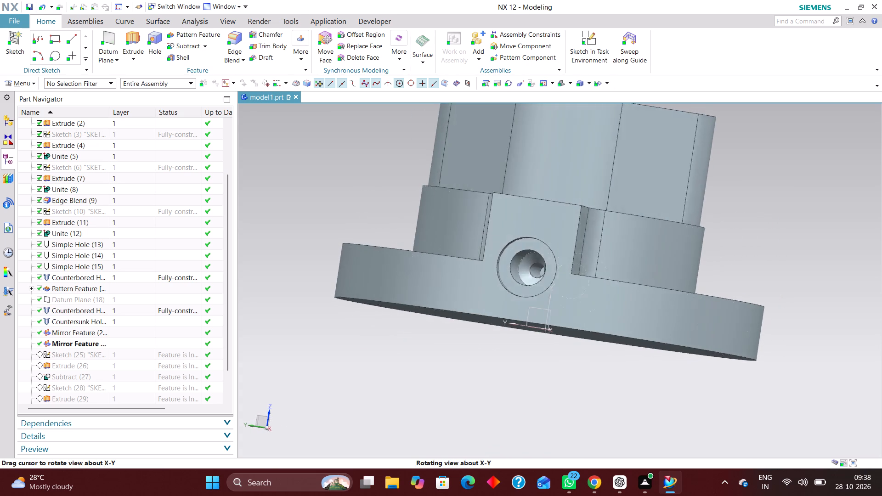
middle_drag(778, 372, 733, 374)
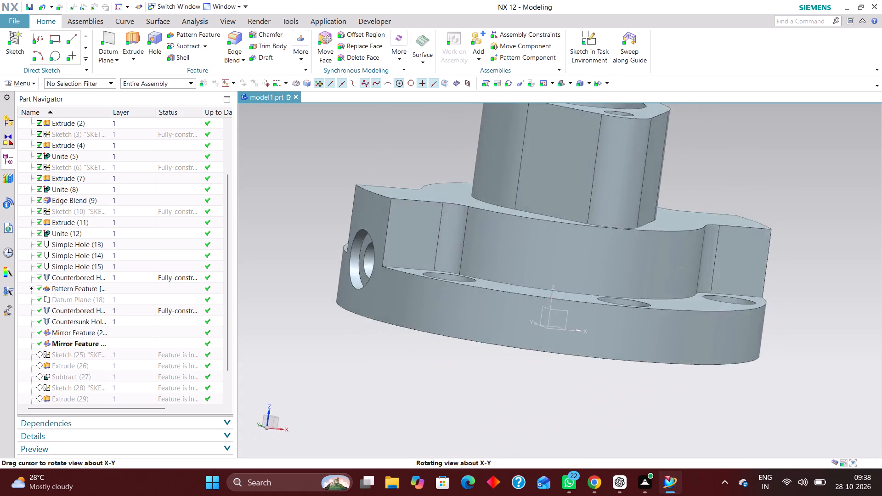
middle_drag(733, 374, 720, 368)
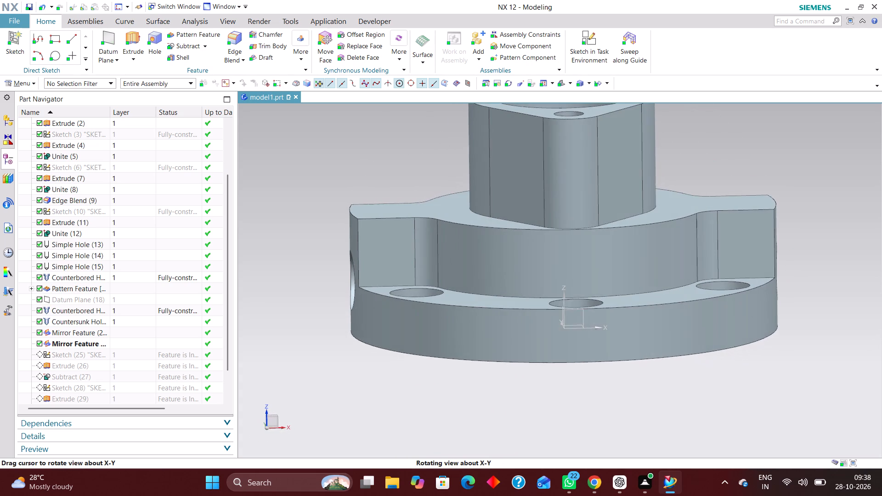
middle_drag(720, 368, 719, 368)
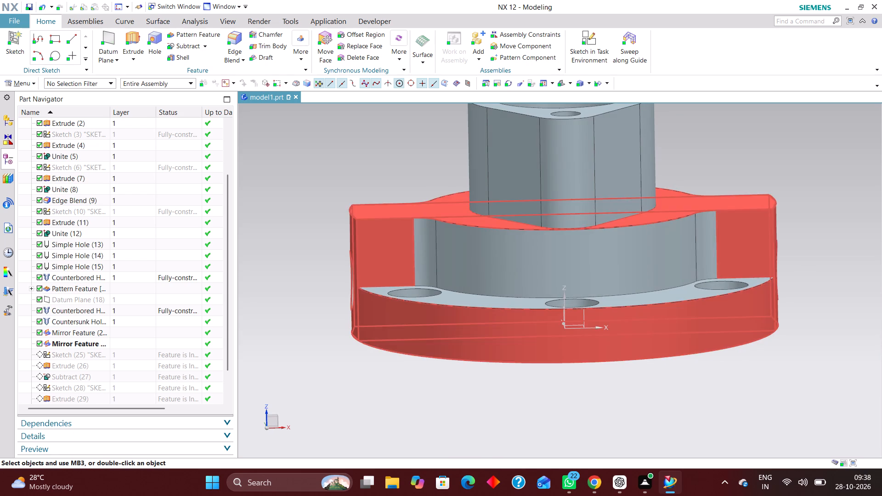
scroll(131, 355, down, 5)
click(147, 390)
right_click(148, 386)
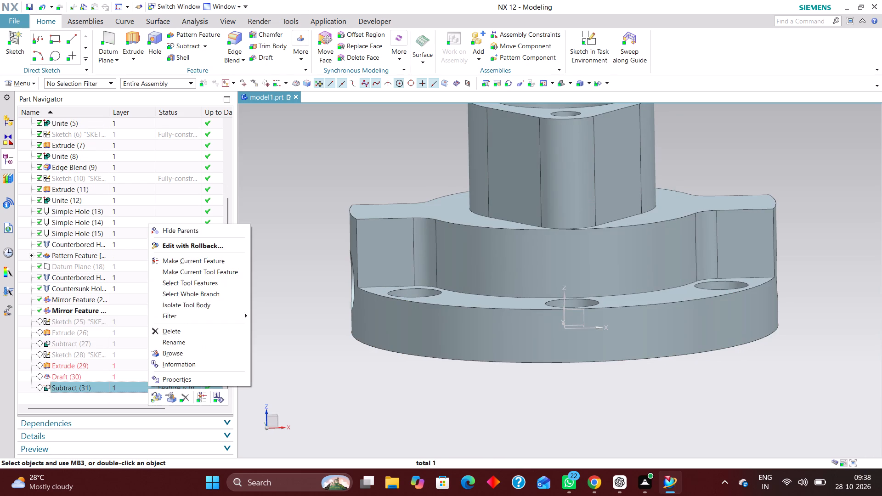
click(206, 400)
Section the view with one plane normal to Y at offset 0, keeping the section name Section 1.
scroll(514, 399, down, 3)
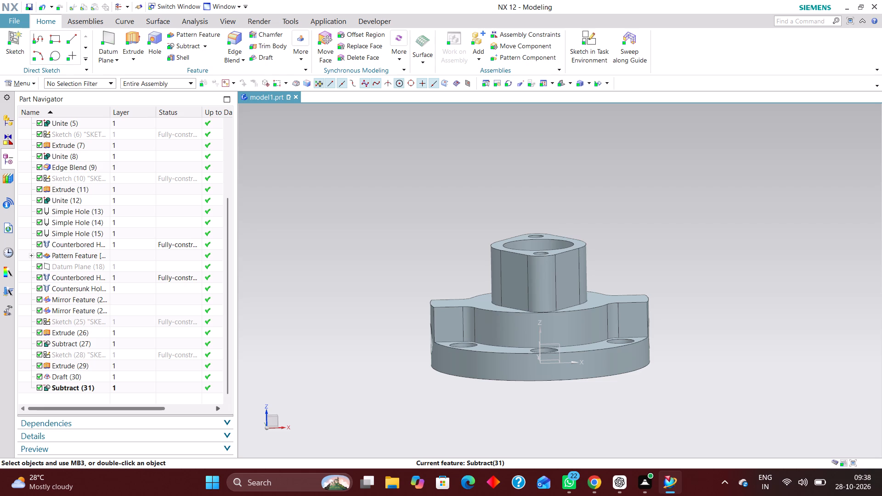
key(End)
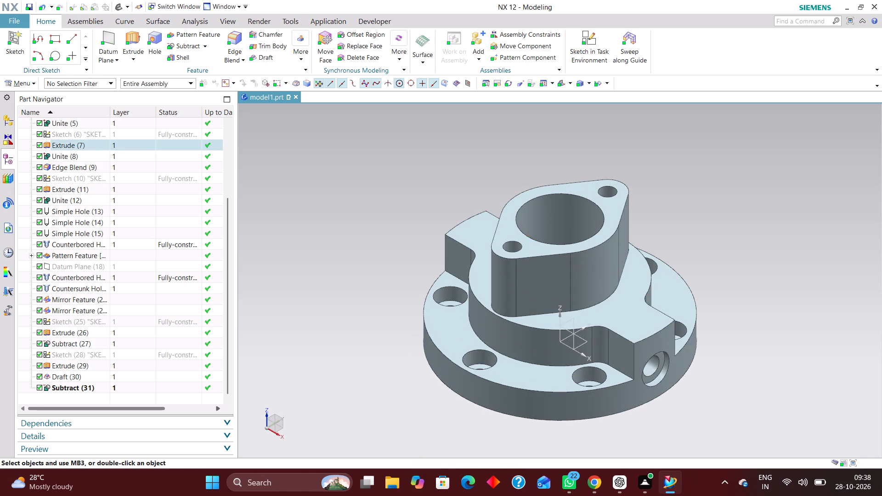
middle_drag(724, 411, 735, 397)
right_drag(814, 304, 690, 291)
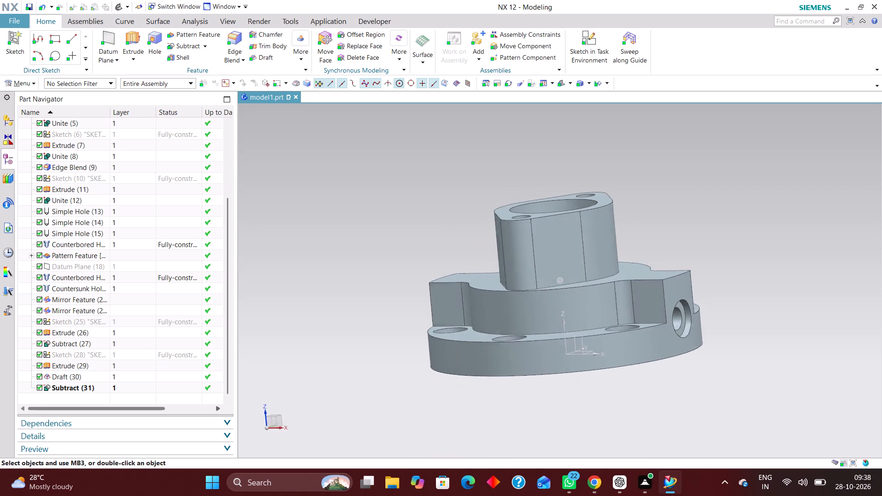
key(ctrl+h)
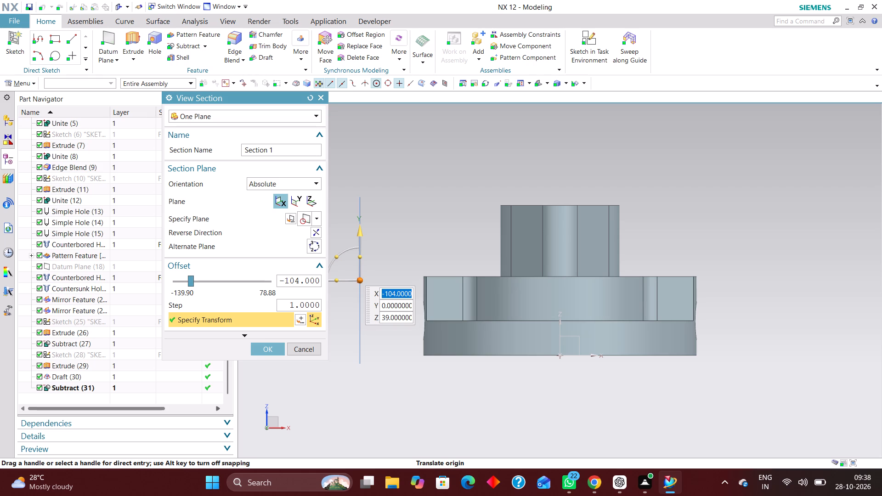
click(294, 202)
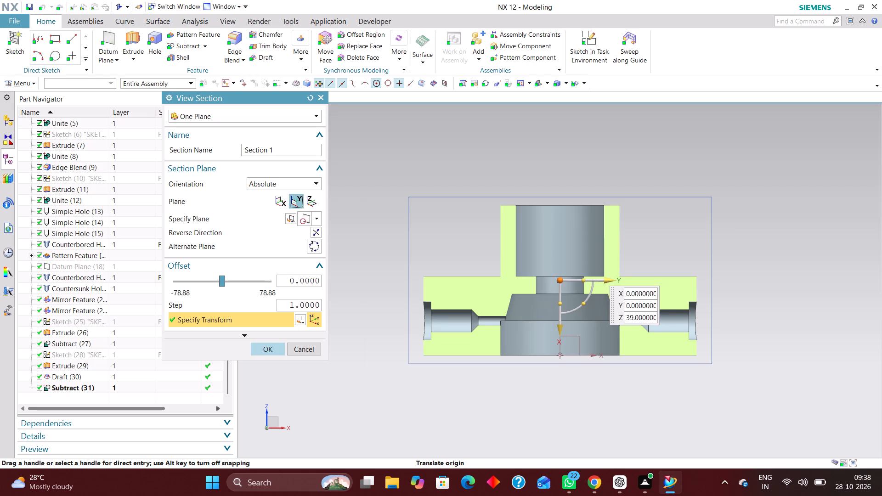
click(269, 343)
Measure the simple distance between the annular floor of the upper bore and the top face of the tapered recess.
scroll(763, 341, up, 2)
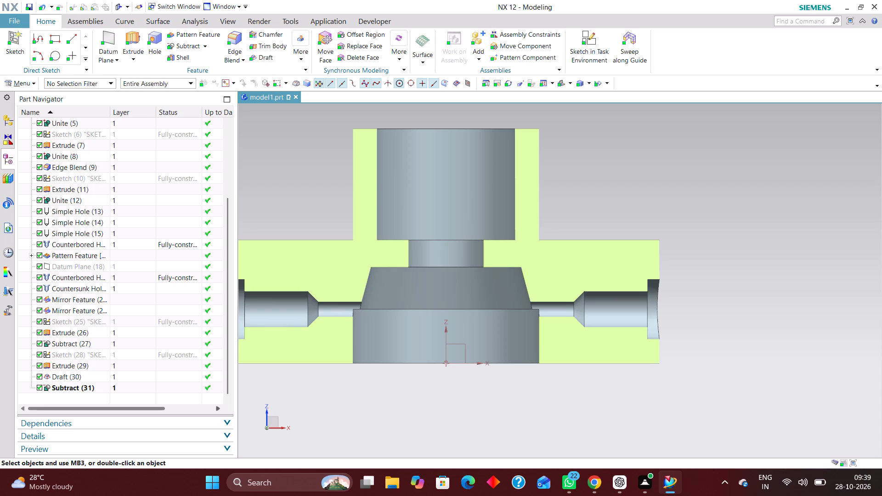
click(200, 17)
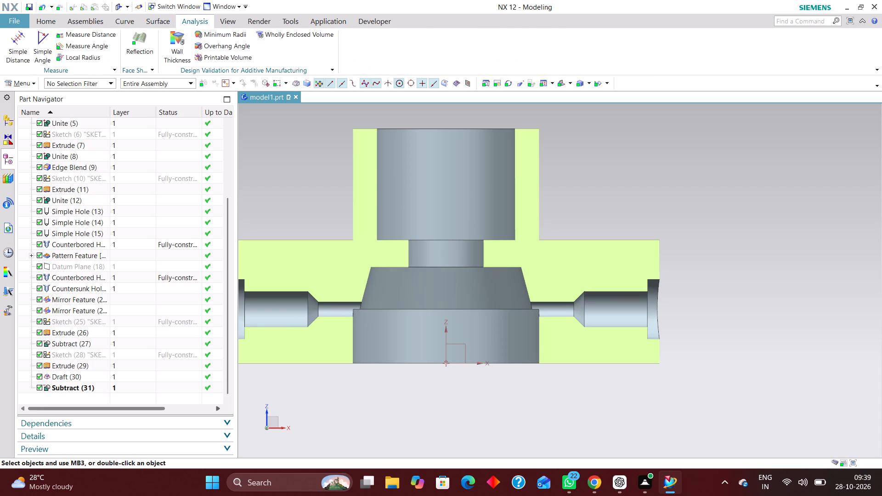
click(11, 31)
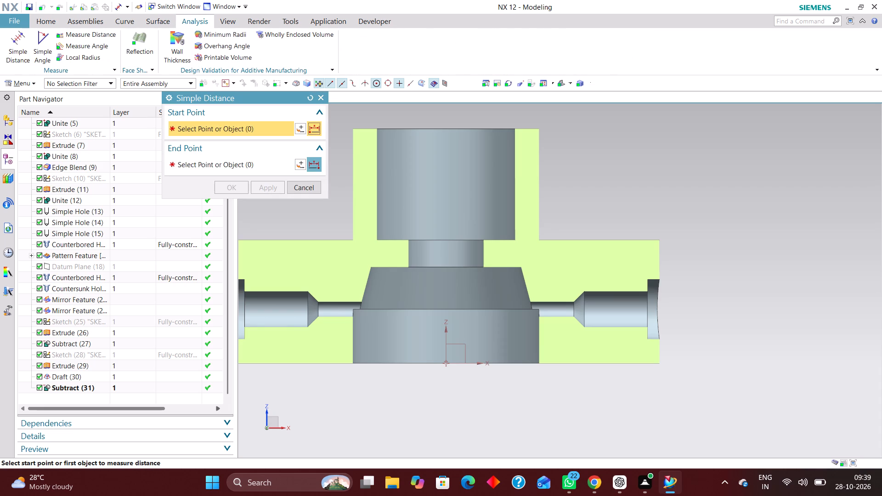
middle_drag(500, 228, 498, 252)
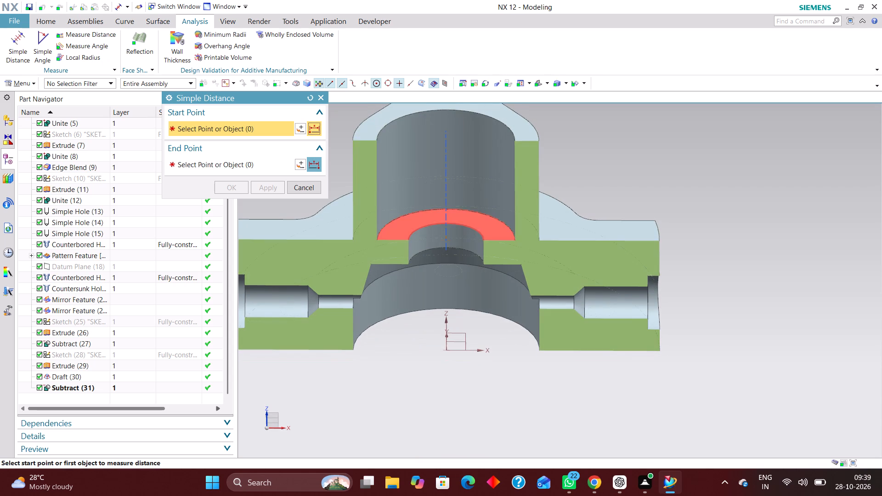
click(500, 227)
middle_drag(503, 278, 510, 221)
scroll(506, 275, up, 1)
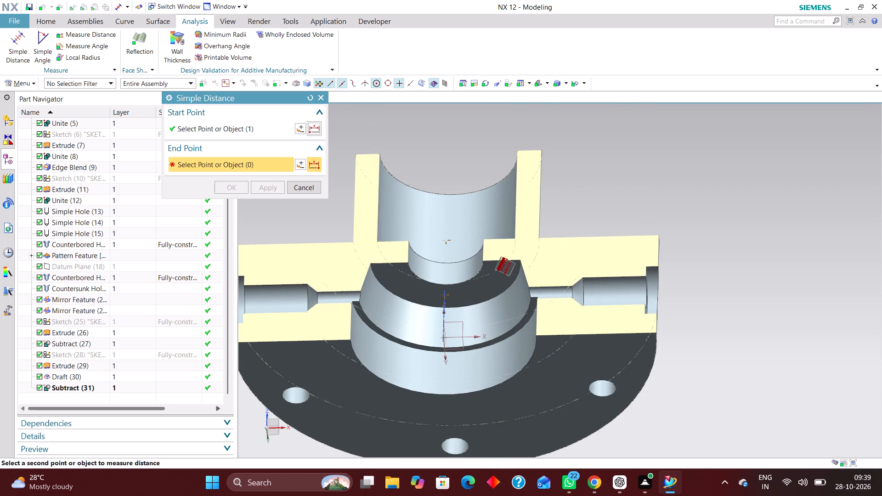
click(489, 273)
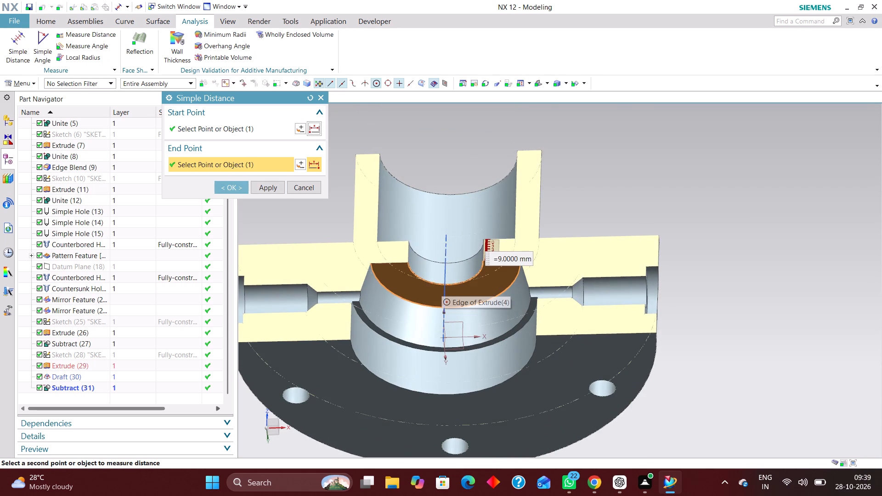
click(304, 186)
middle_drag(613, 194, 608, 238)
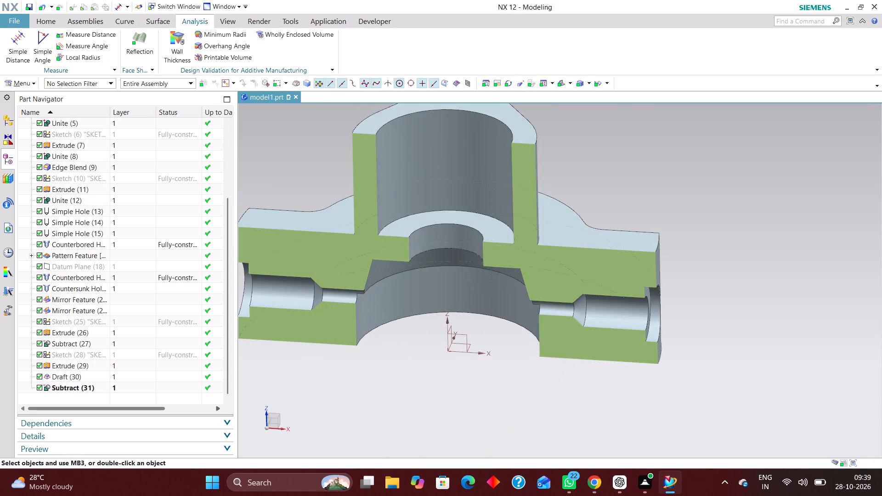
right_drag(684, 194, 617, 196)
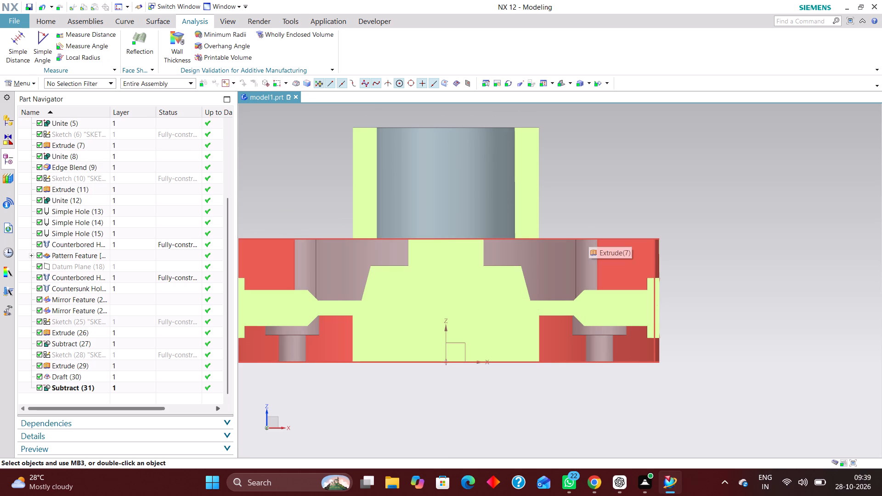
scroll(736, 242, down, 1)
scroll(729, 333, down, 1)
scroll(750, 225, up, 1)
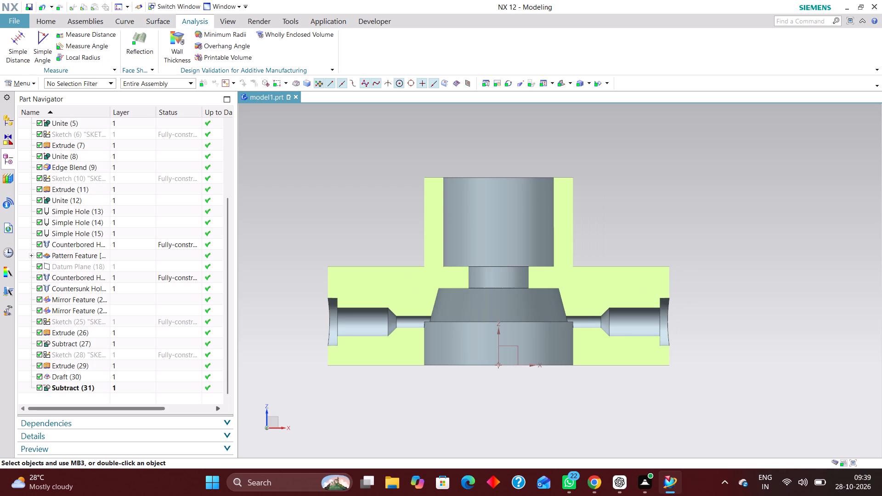
Shift the Y-normal plane of Section 1 to an offset of -125, clear of the whole housing.
scroll(721, 280, down, 3)
scroll(733, 271, up, 2)
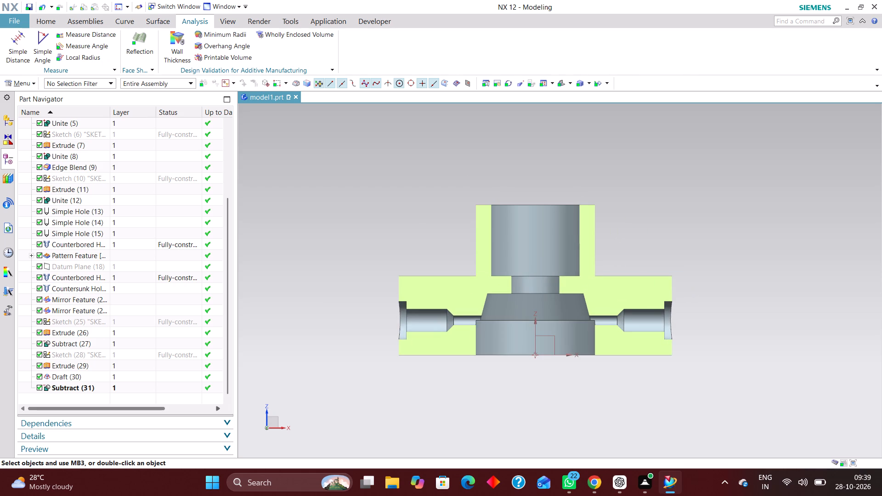
scroll(101, 324, down, 2)
scroll(141, 296, up, 5)
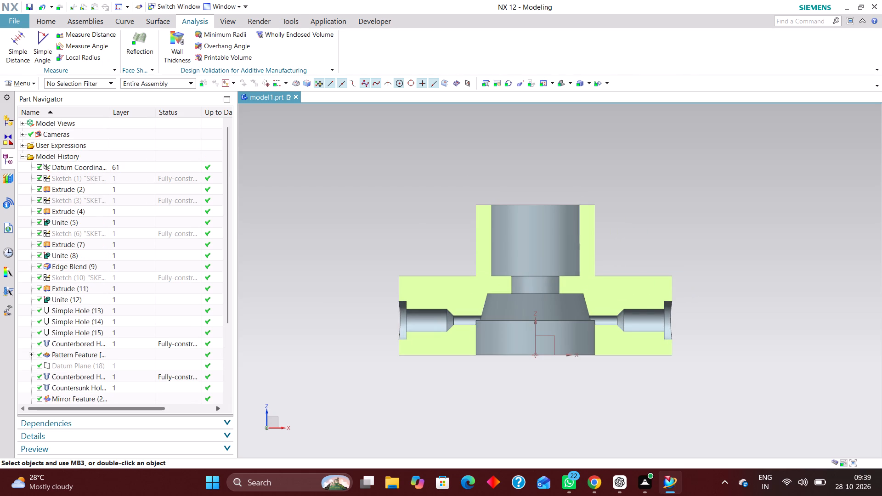
click(47, 19)
scroll(383, 270, down, 1)
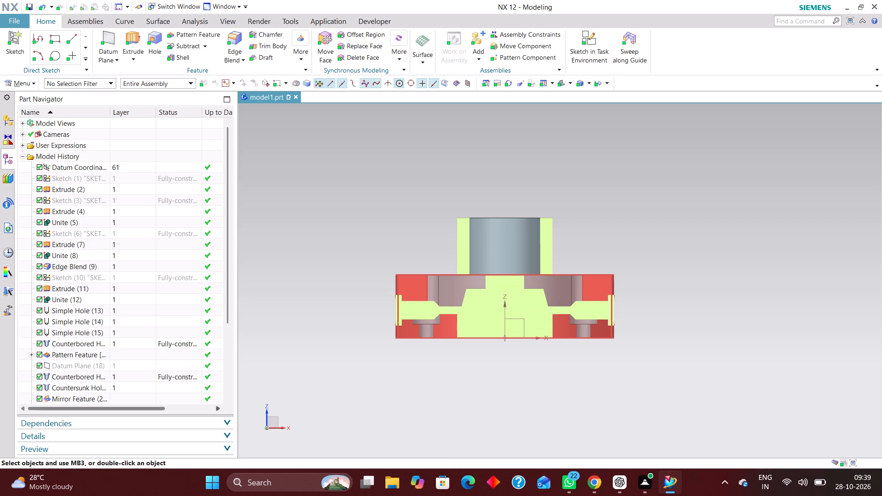
middle_drag(632, 250, 624, 251)
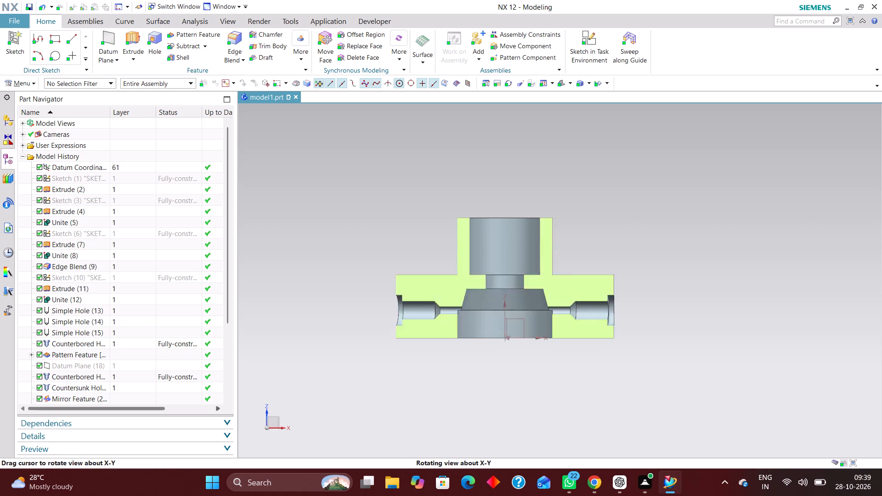
middle_drag(624, 251, 611, 283)
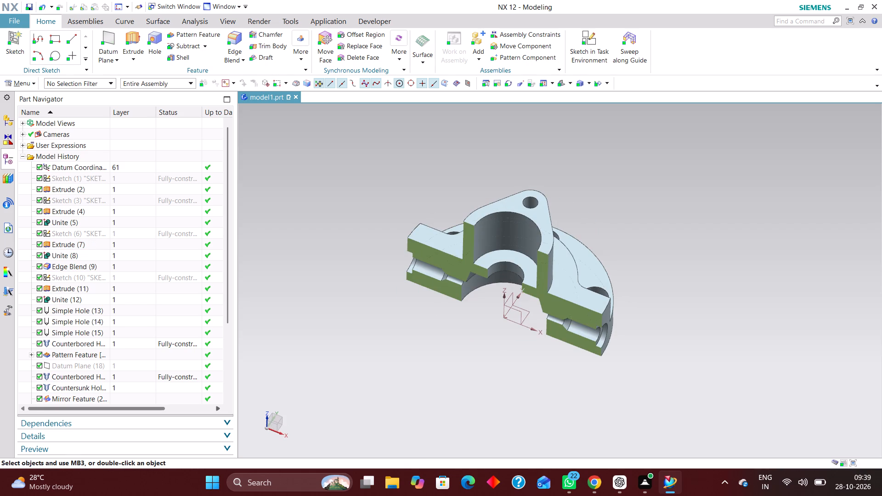
key(ctrl+h)
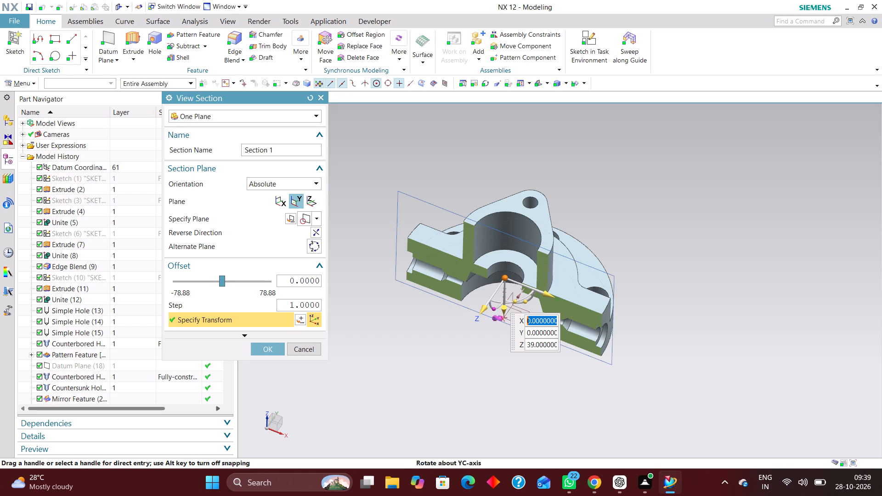
drag(483, 311, 361, 409)
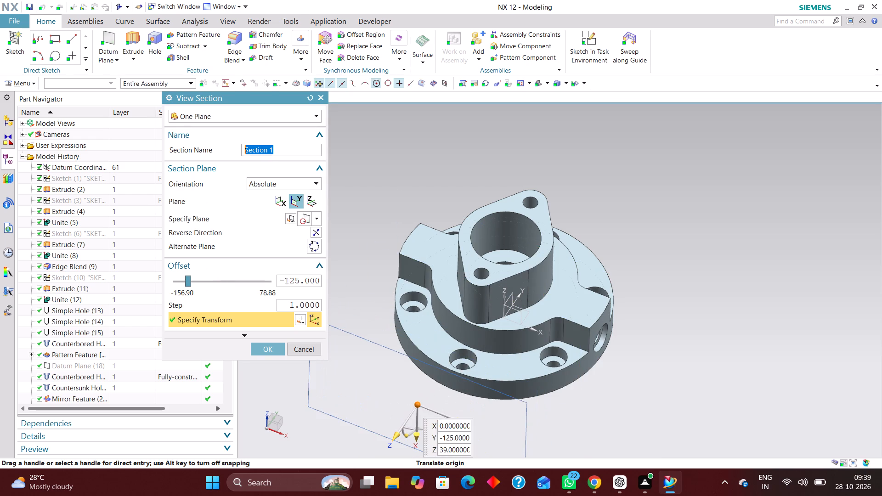
click(271, 348)
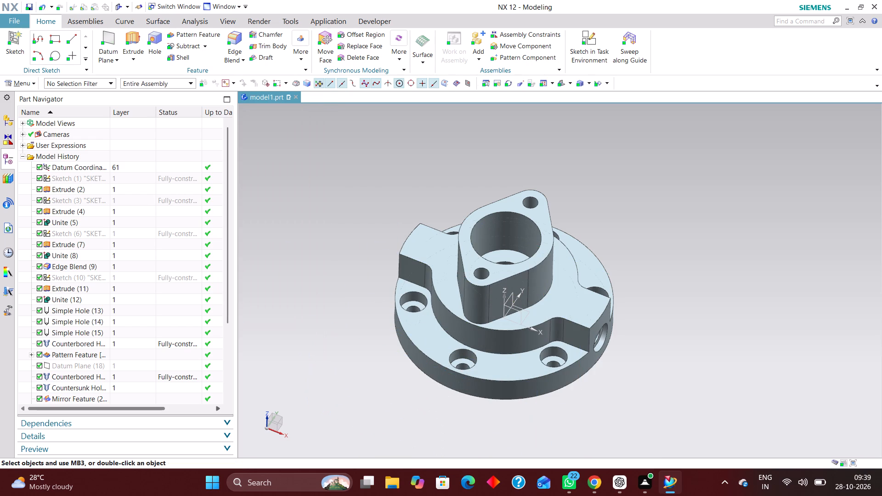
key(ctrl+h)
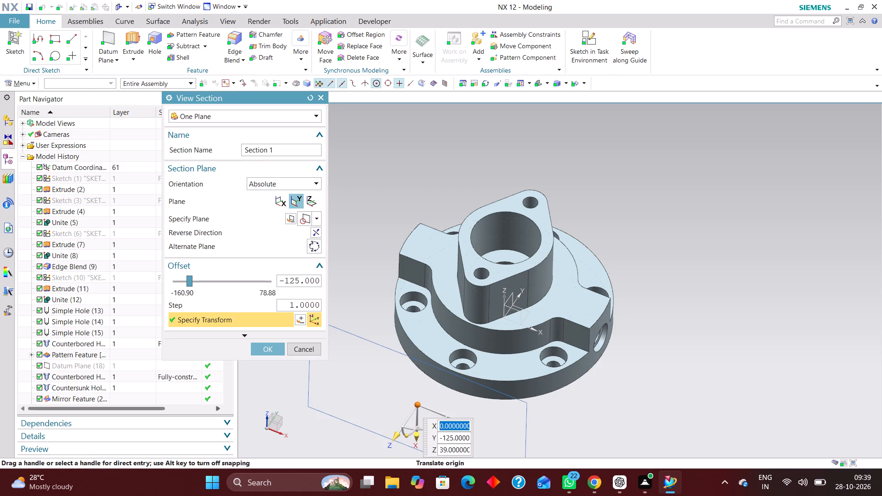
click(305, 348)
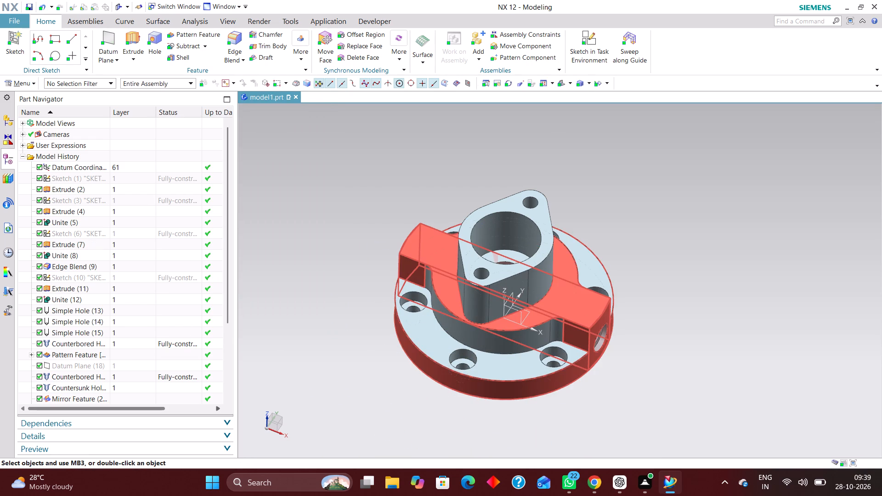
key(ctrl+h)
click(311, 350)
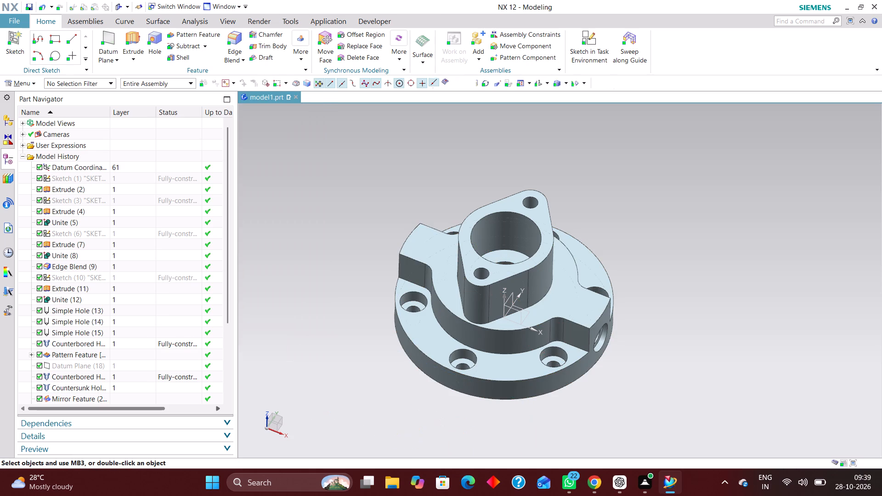
Start a general hole on the housing's stepped top face and place two sketch points, one on each side lug.
key(End)
key(End)
key(End)
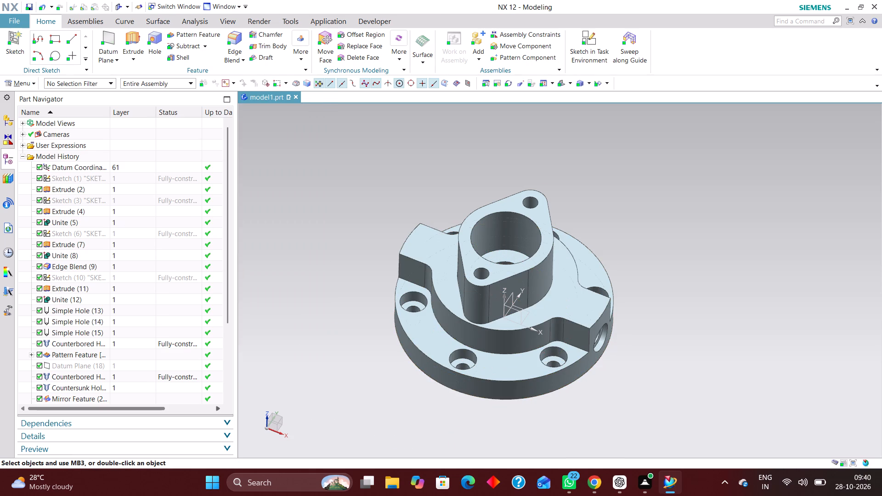
key(End)
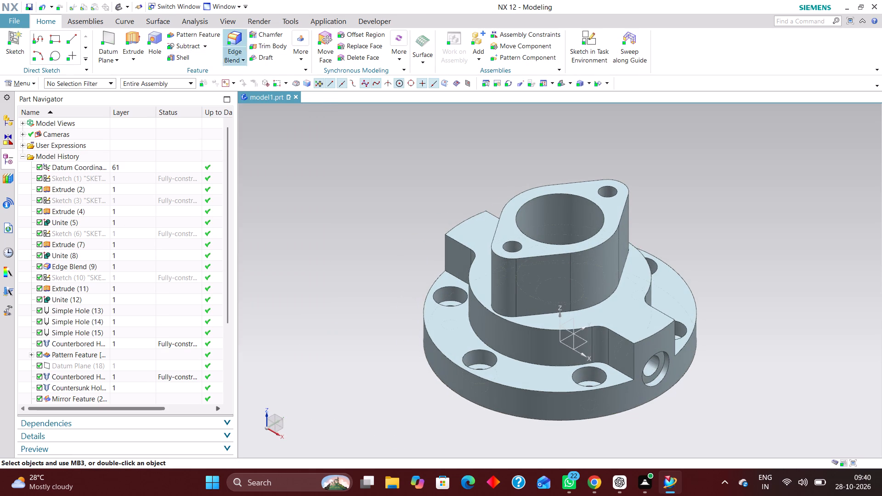
click(151, 41)
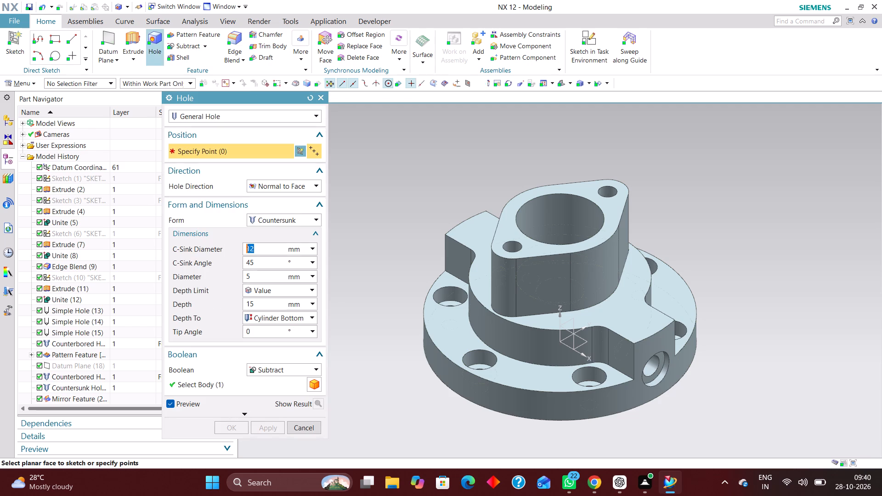
scroll(653, 341, up, 6)
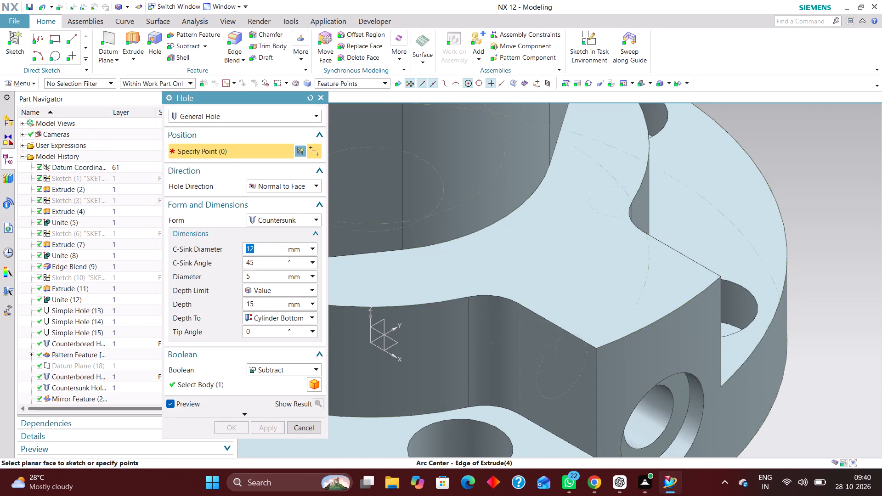
scroll(641, 290, down, 4)
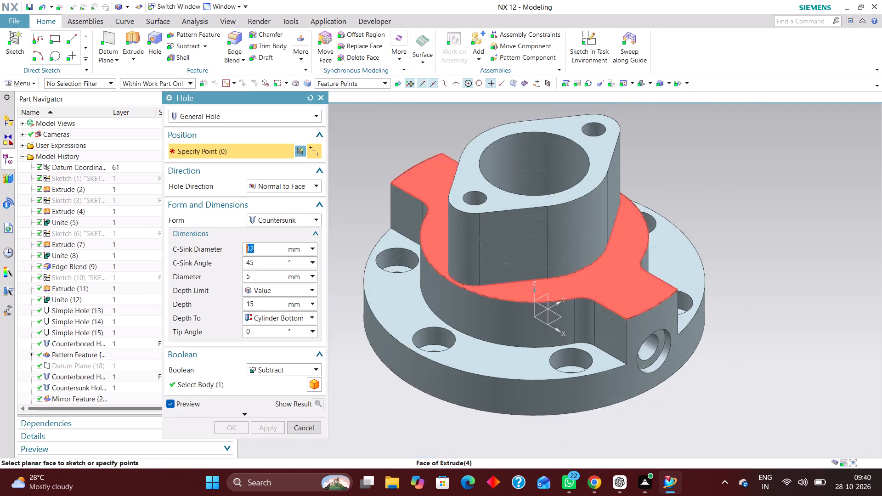
scroll(624, 298, up, 4)
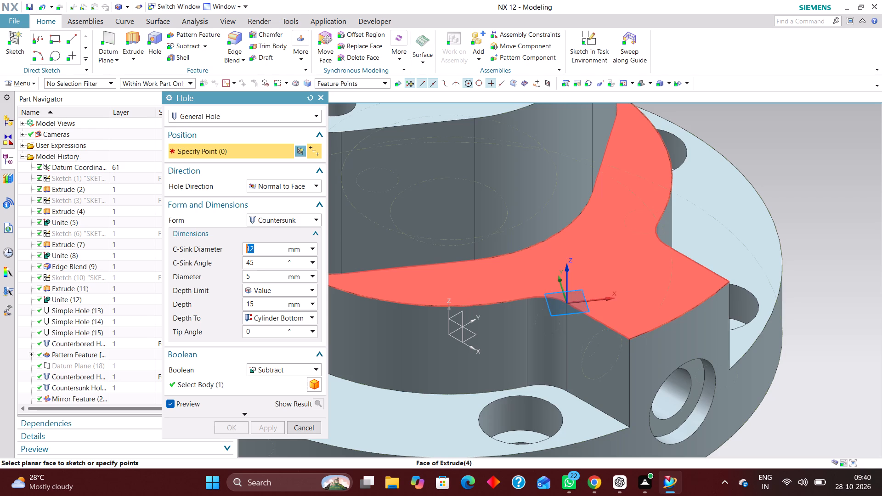
middle_drag(643, 269, 671, 322)
right_drag(832, 309, 730, 314)
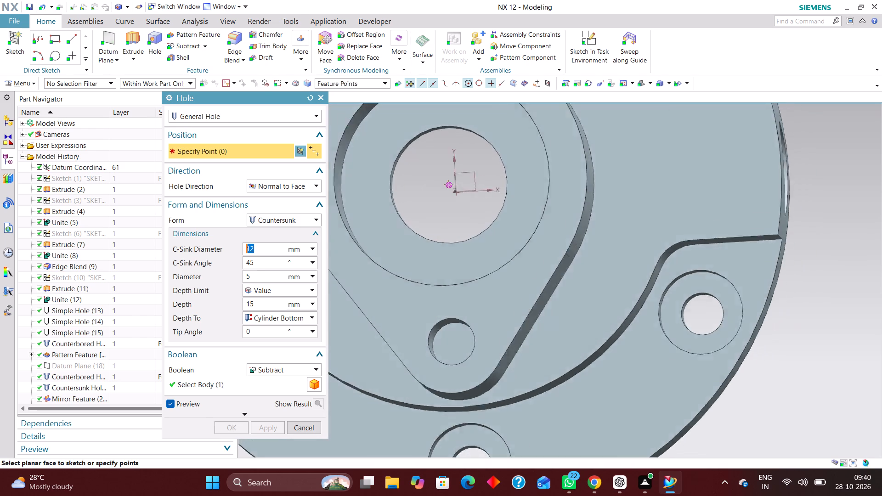
click(674, 219)
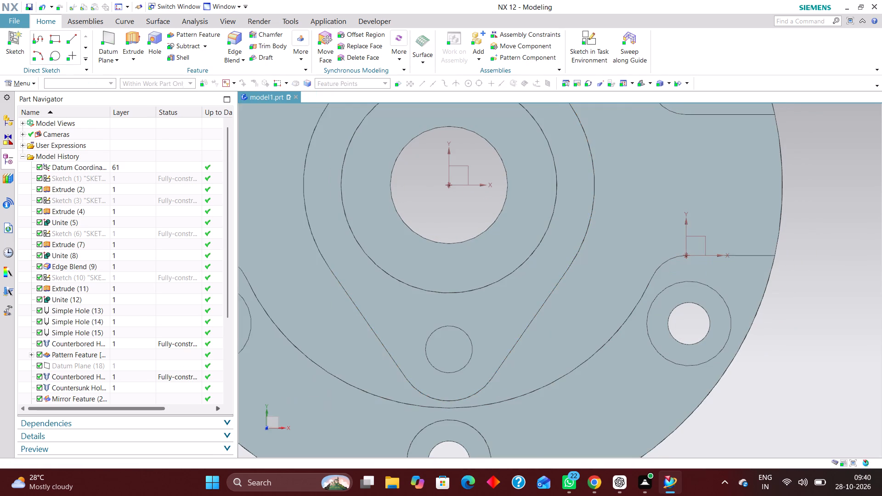
scroll(689, 294, down, 3)
scroll(759, 308, down, 5)
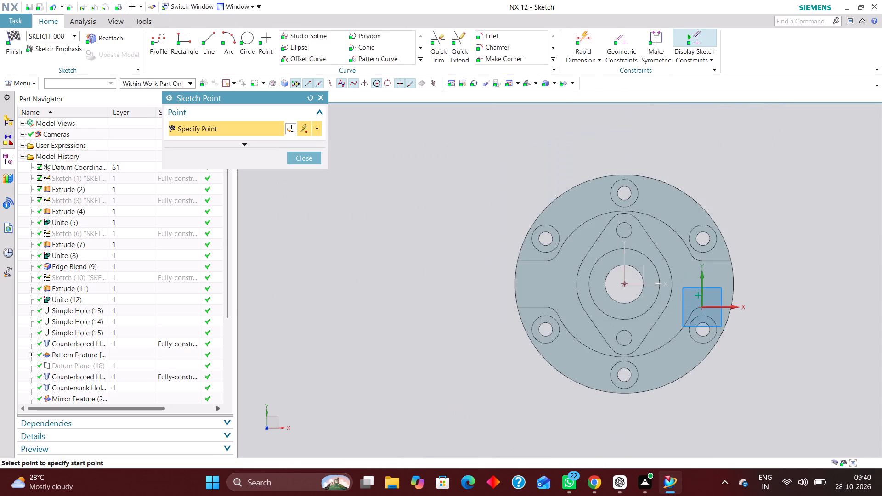
scroll(694, 293, up, 2)
click(462, 283)
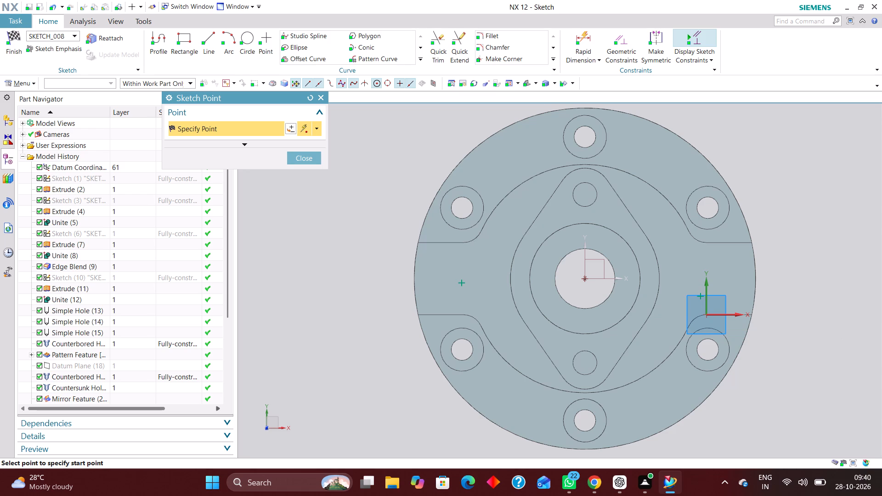
click(311, 158)
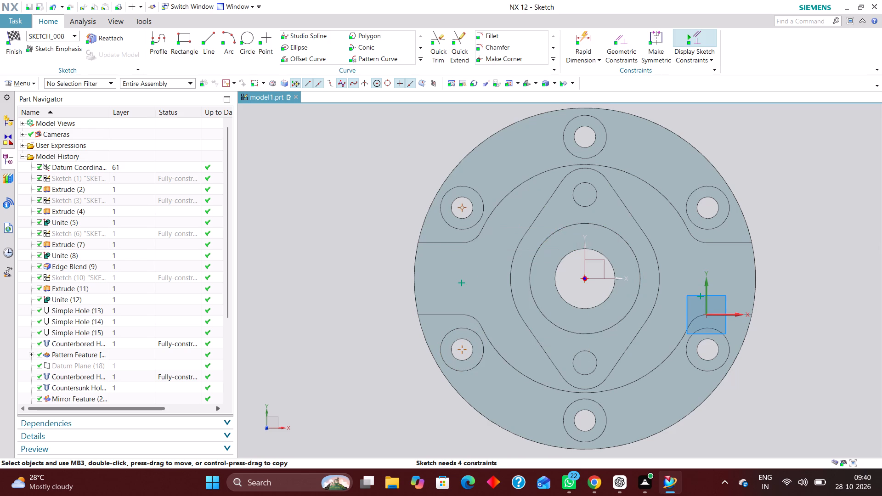
Dimension the horizontal distance between the two lug points as 92 mm.
click(582, 40)
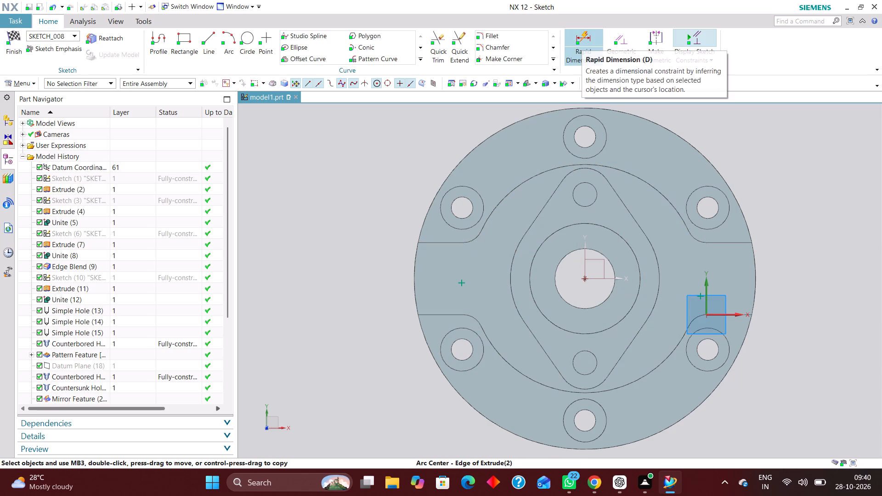
click(463, 283)
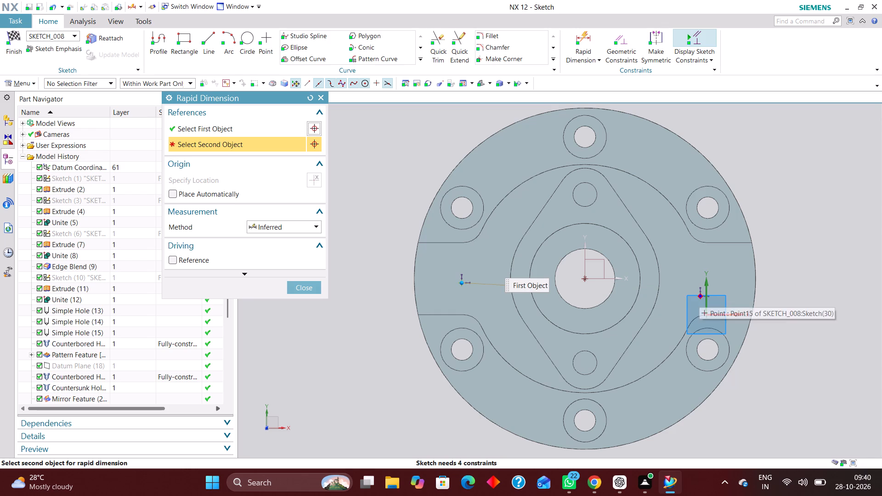
click(699, 295)
scroll(573, 189, down, 3)
click(586, 366)
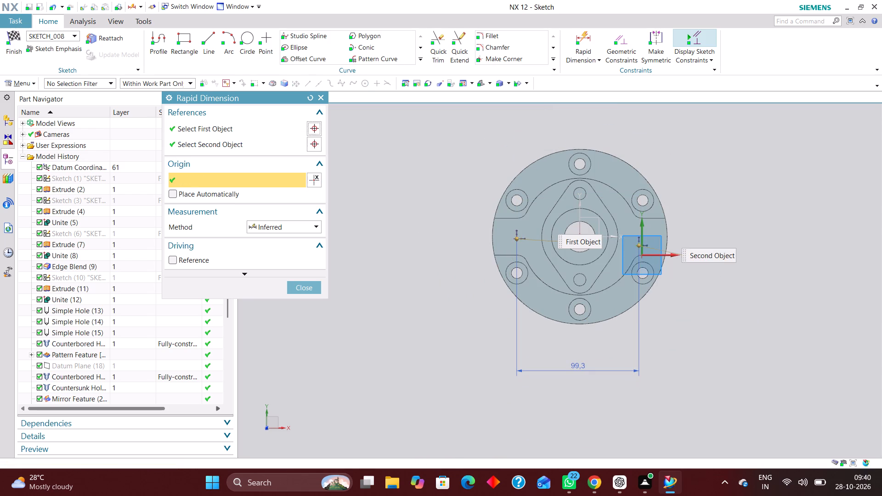
text(92)
key(Return)
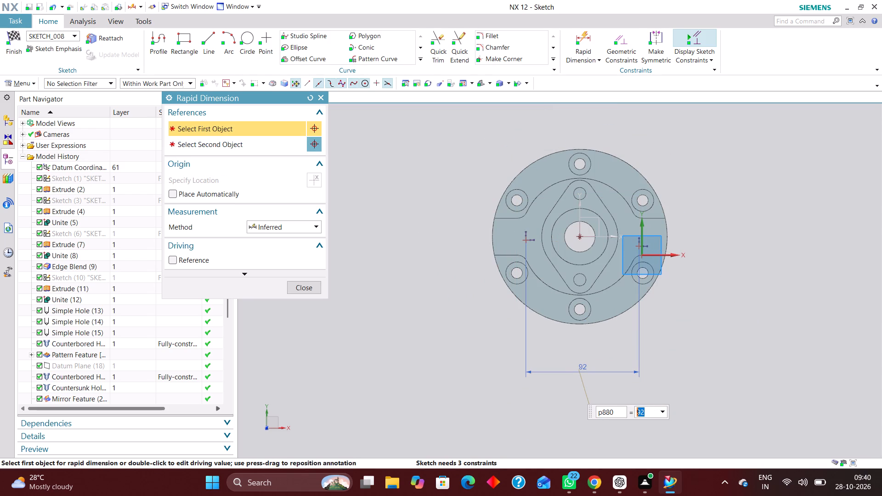
Make the two lug points symmetric about the Y axis of the datum coordinate system.
click(651, 44)
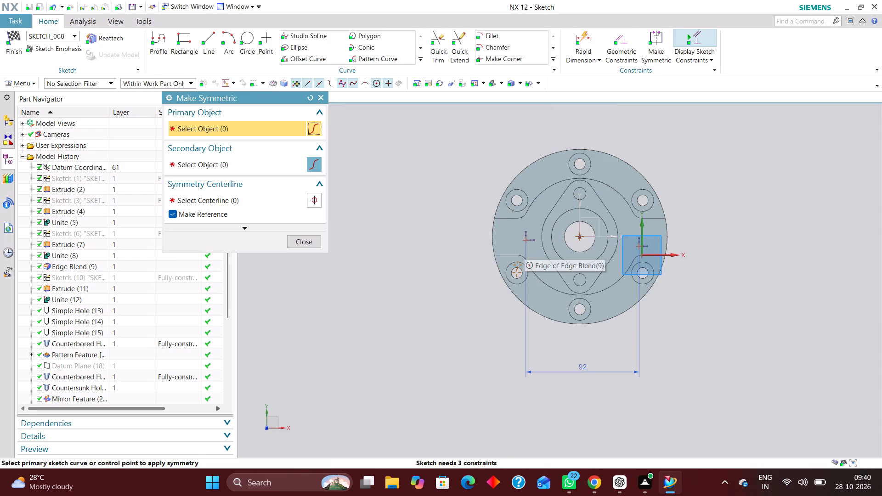
click(525, 241)
click(638, 246)
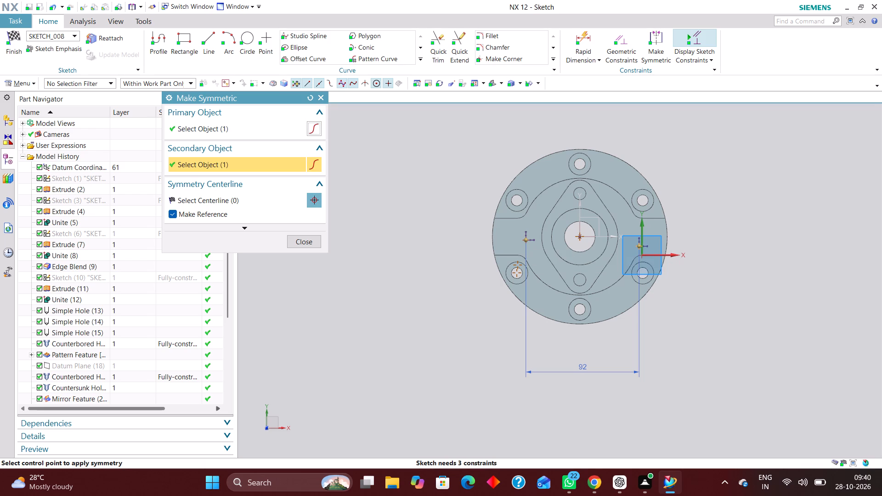
click(580, 210)
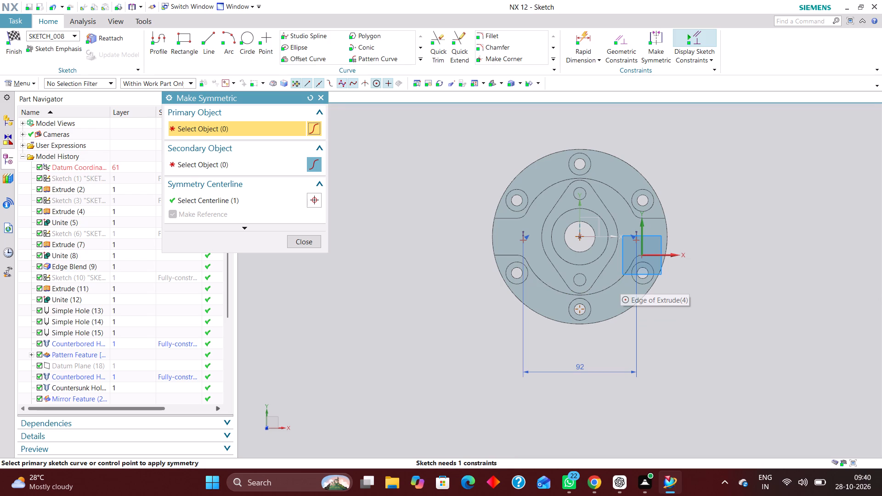
Constrain the +X lug point to lie on the datum X axis and finish the hole-position sketch.
click(628, 44)
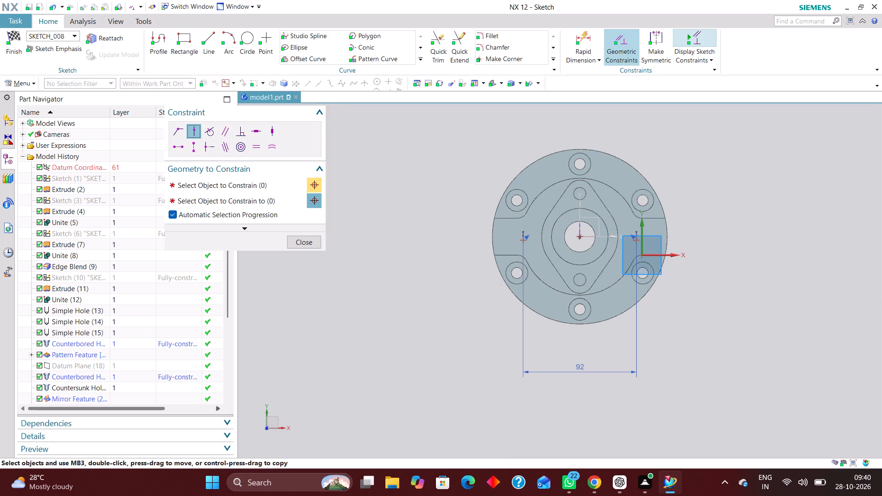
scroll(628, 240, up, 7)
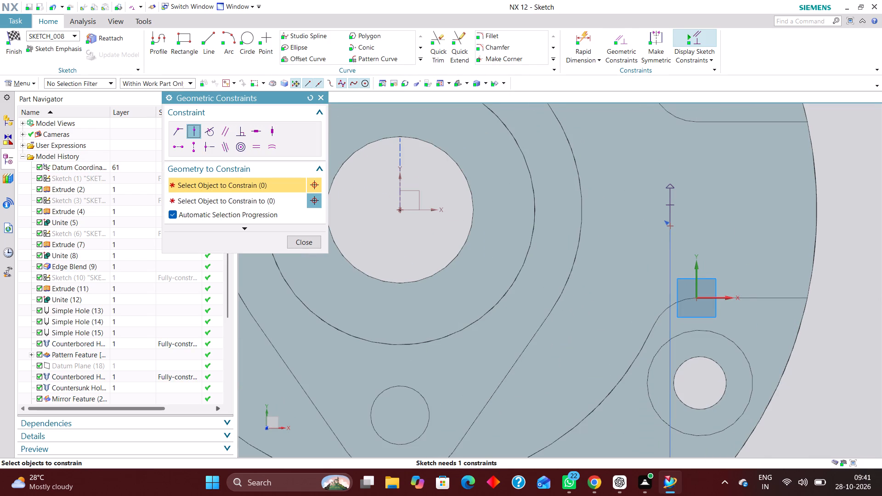
click(671, 228)
click(430, 211)
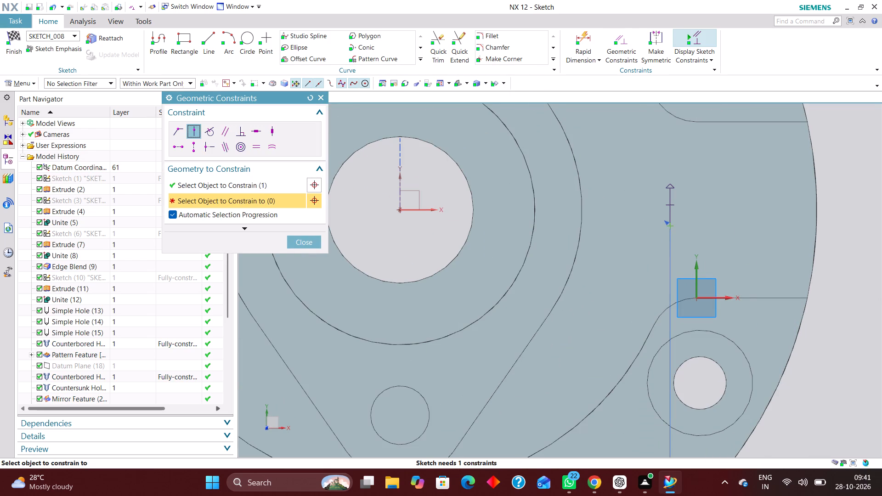
scroll(540, 215, down, 9)
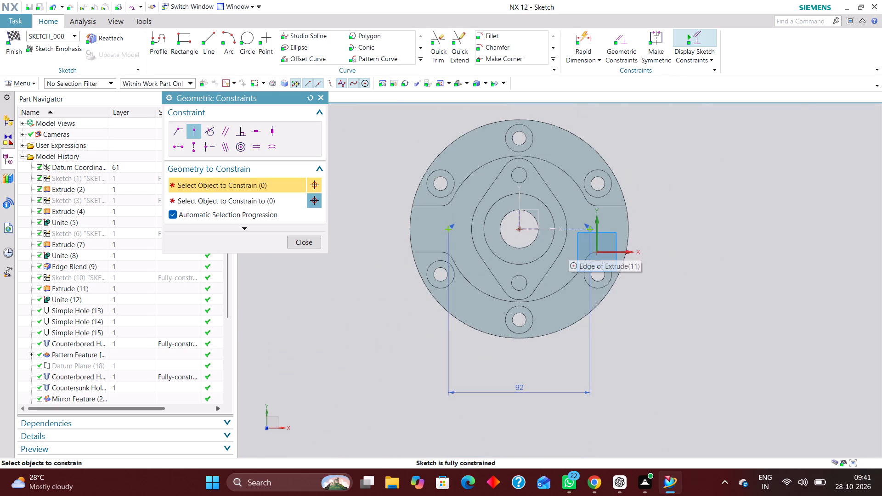
click(309, 239)
click(14, 33)
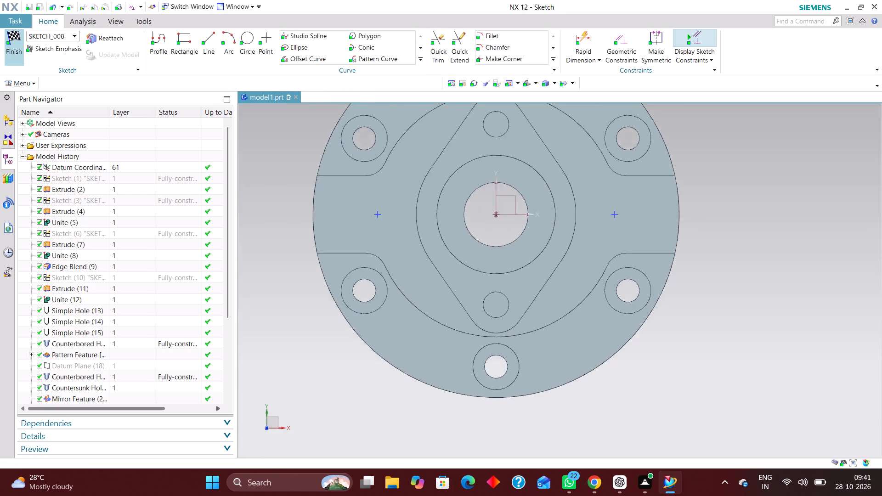
scroll(469, 207, down, 5)
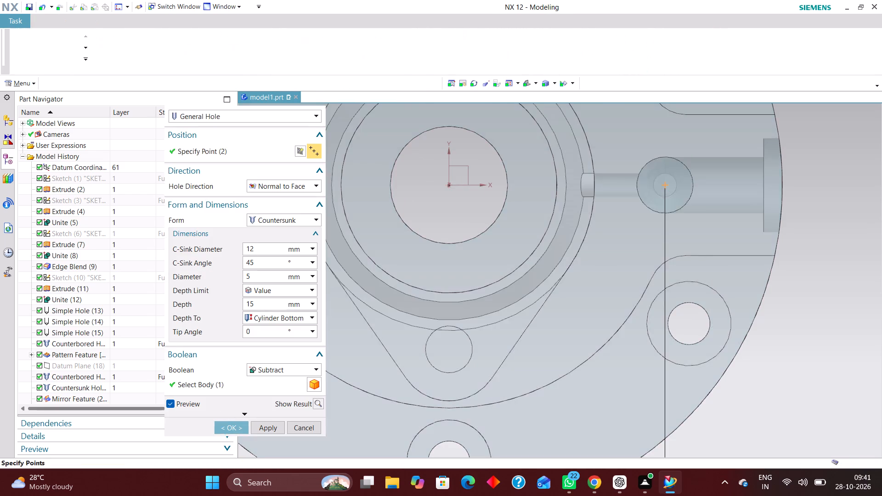
Change the form of the two lug holes to Simple with a diameter of 5 mm.
scroll(489, 221, down, 5)
middle_drag(659, 263, 653, 207)
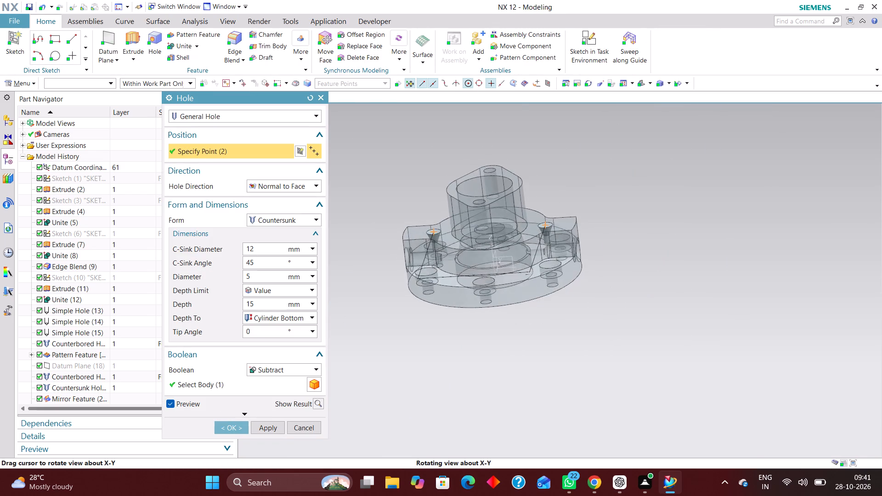
middle_drag(653, 207, 652, 209)
click(303, 220)
click(295, 230)
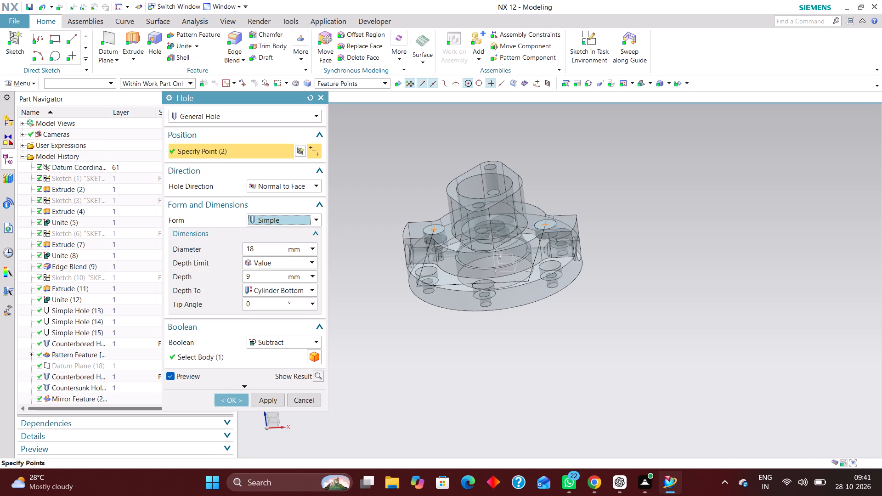
drag(268, 248, 200, 254)
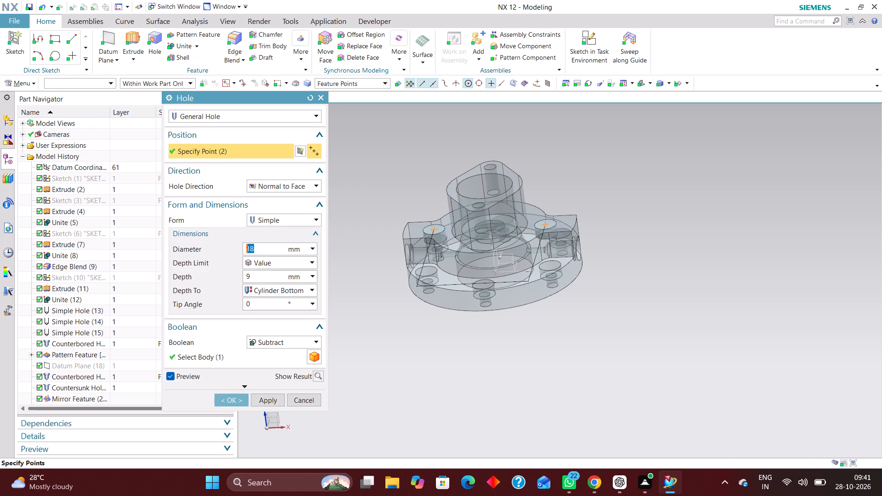
key(5)
key(Return)
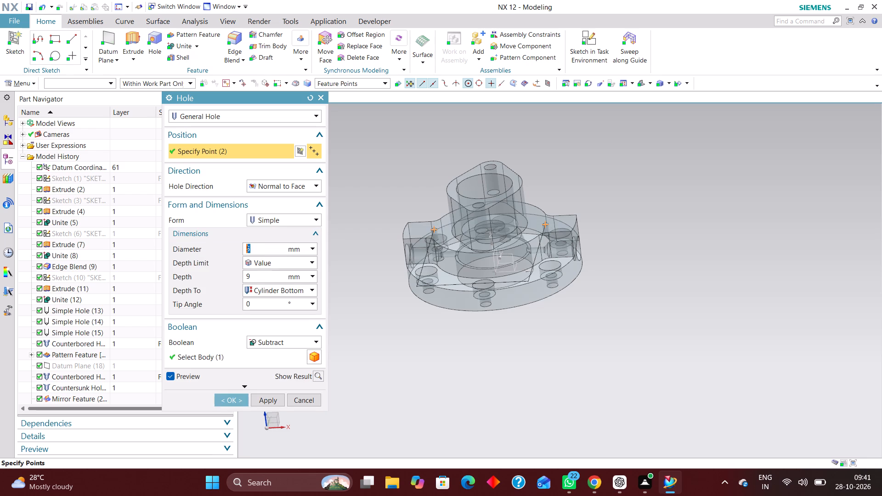
middle_drag(623, 226, 621, 249)
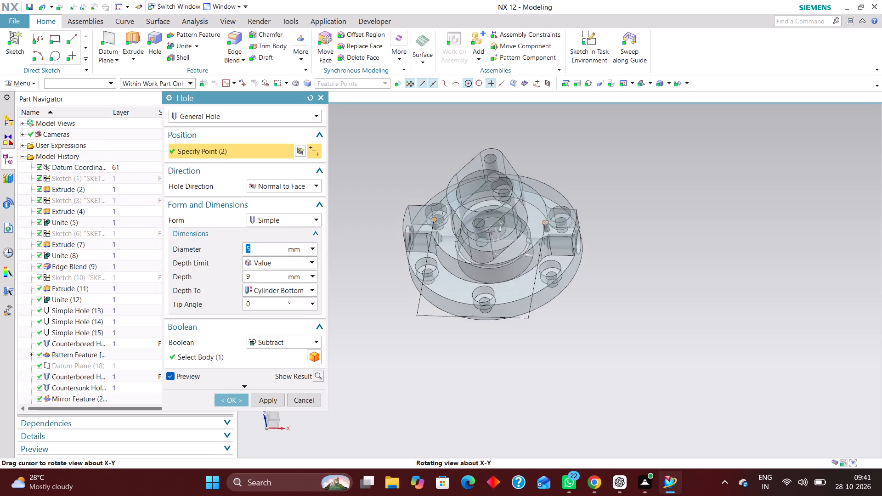
middle_drag(621, 249, 629, 223)
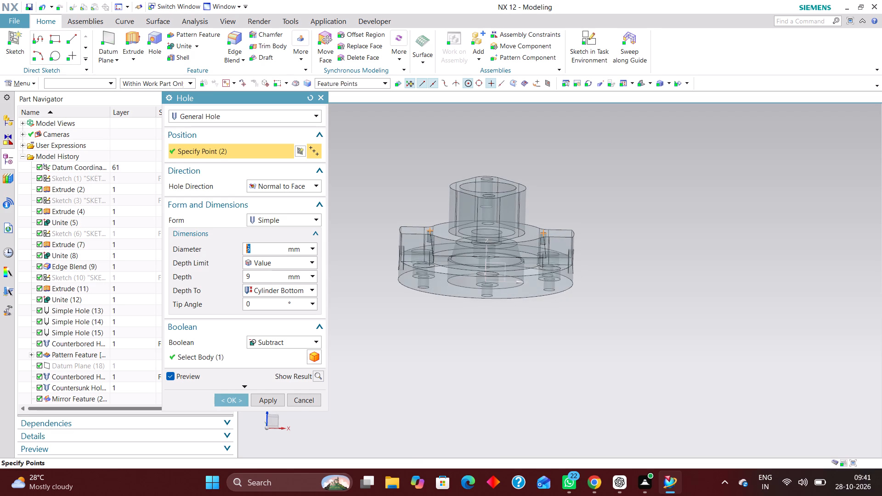
Set the lug holes' depth to 18 mm and create both holes as a subtraction from the housing.
right_drag(647, 236, 623, 238)
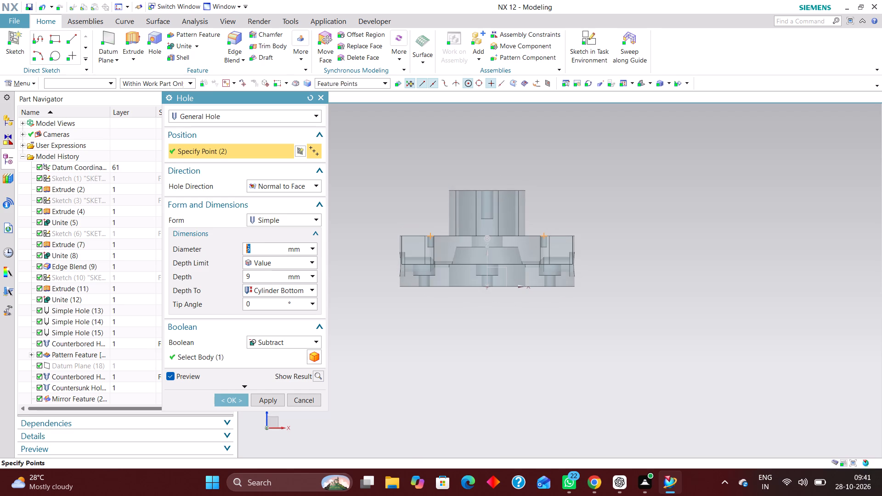
scroll(521, 259, up, 4)
scroll(717, 271, down, 3)
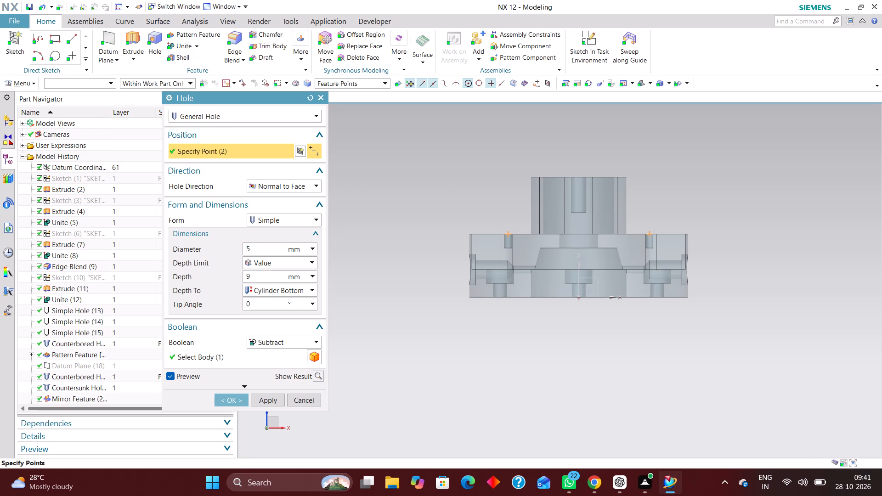
drag(262, 276, 203, 274)
text(18)
key(Return)
scroll(511, 259, up, 7)
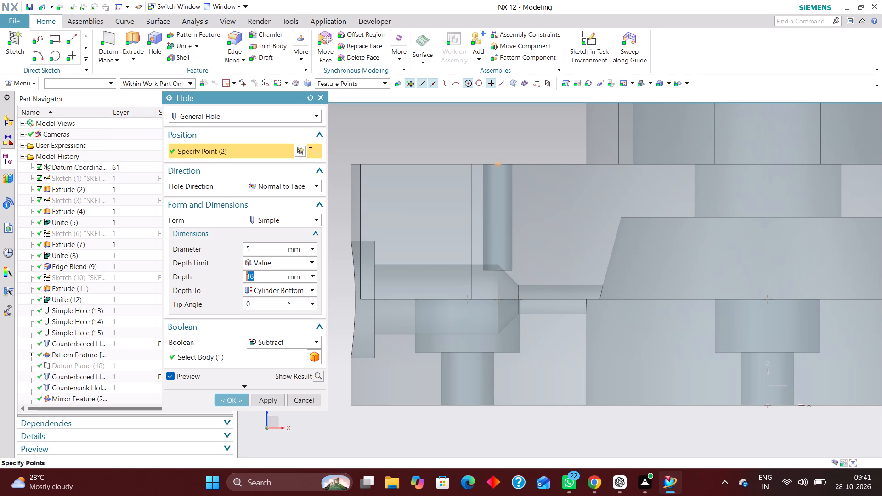
scroll(523, 214, down, 7)
middle_drag(513, 164, 509, 196)
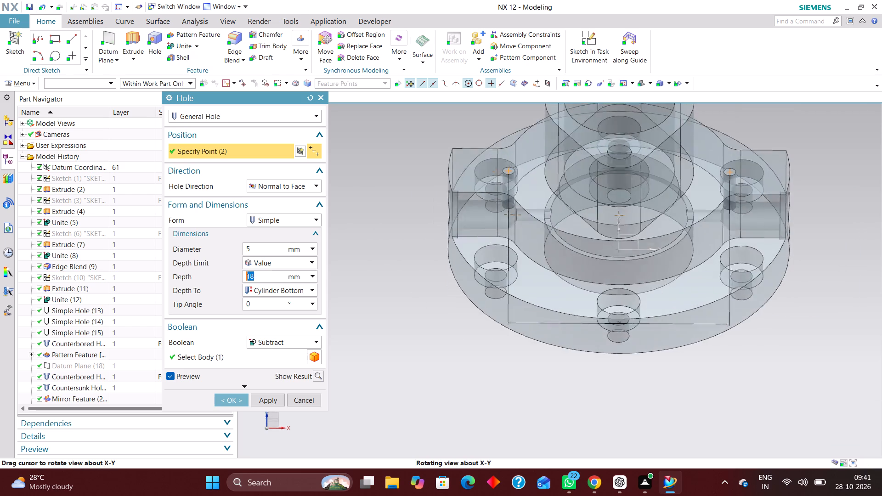
middle_drag(509, 196, 512, 211)
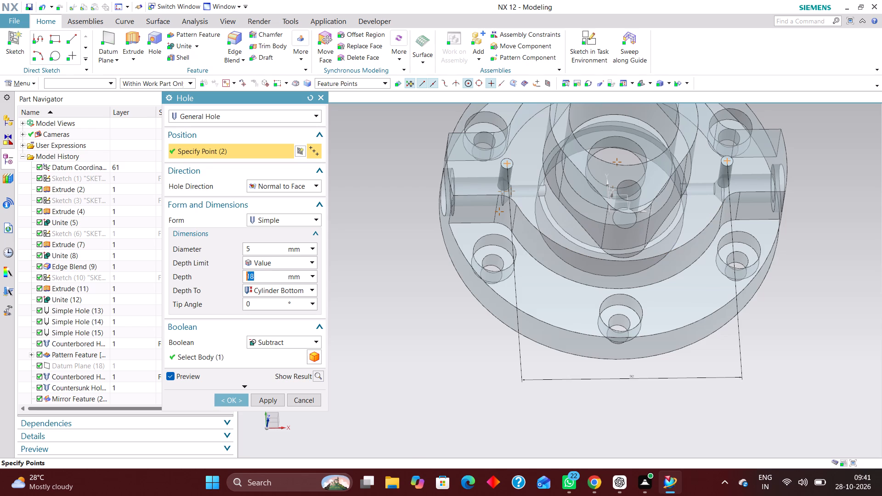
click(229, 398)
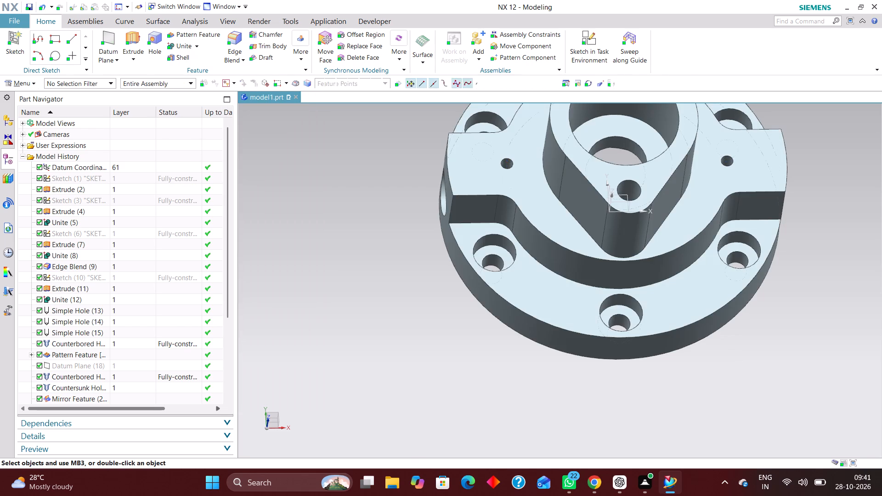
Section the housing through its centre on the Y plane and examine where the lug holes meet the side ports.
middle_drag(457, 319, 437, 291)
scroll(401, 302, down, 3)
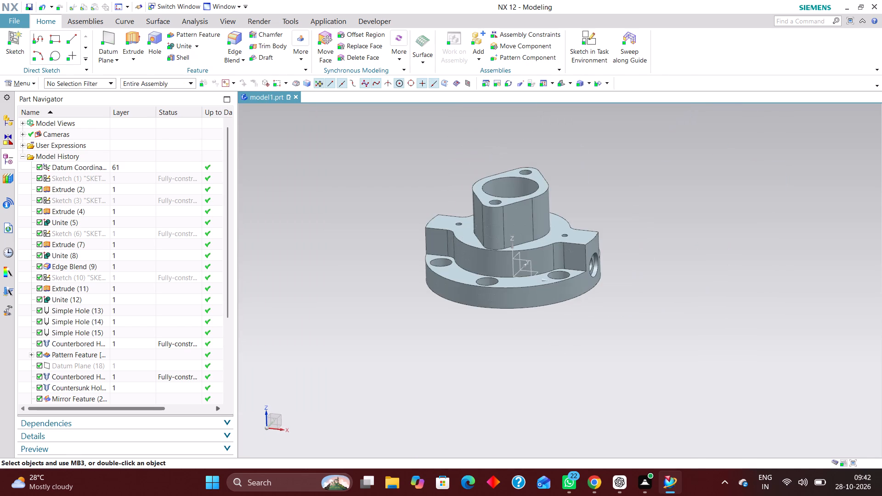
middle_drag(640, 265, 664, 262)
scroll(664, 262, up, 1)
key(ctrl+h)
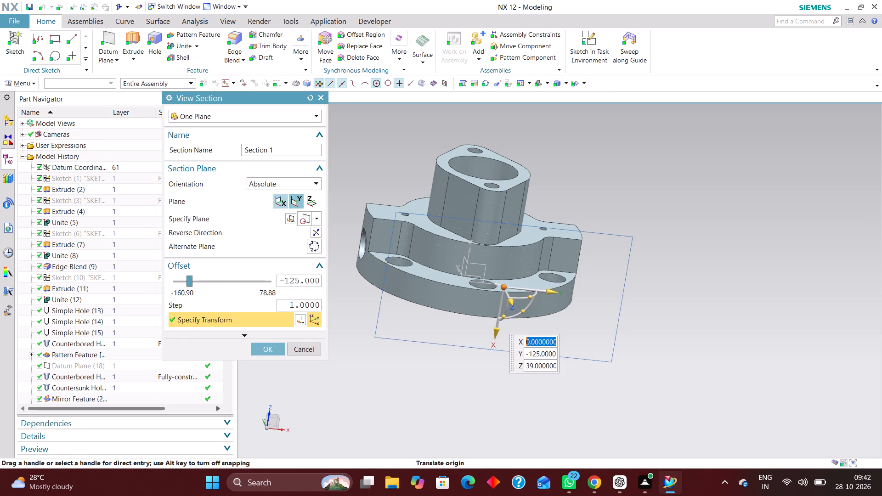
click(283, 196)
click(292, 203)
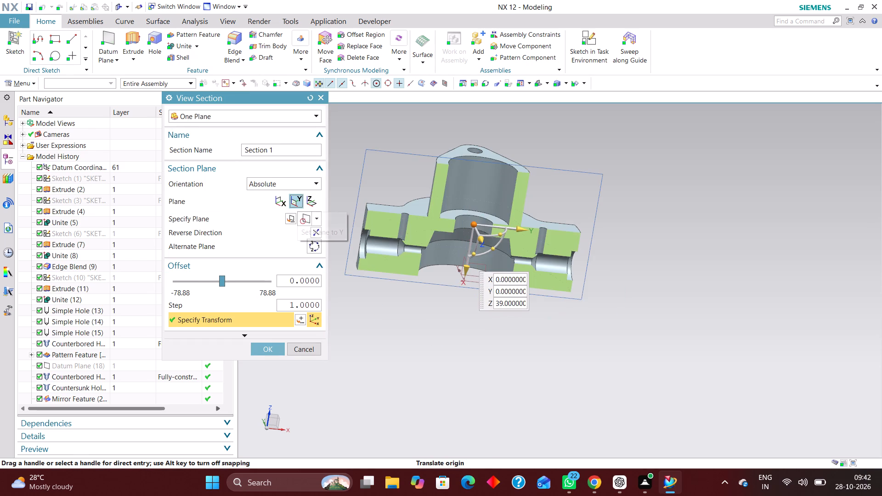
click(271, 350)
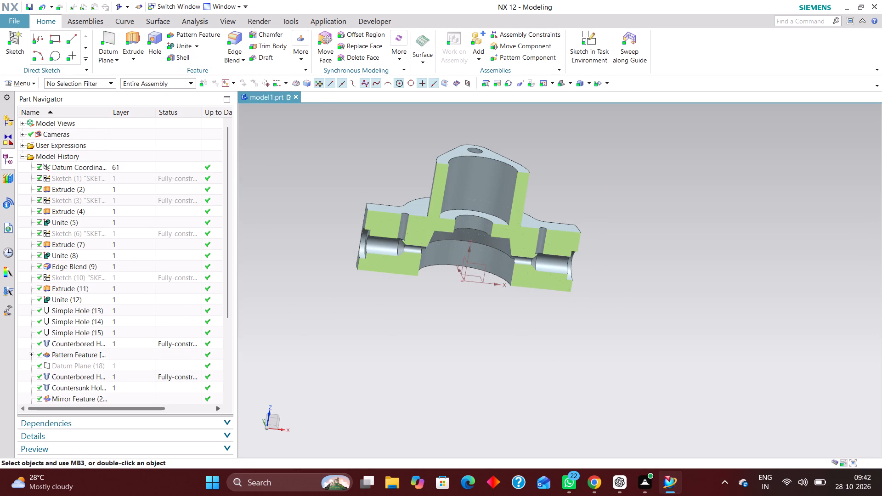
right_drag(697, 234, 624, 241)
scroll(539, 264, up, 5)
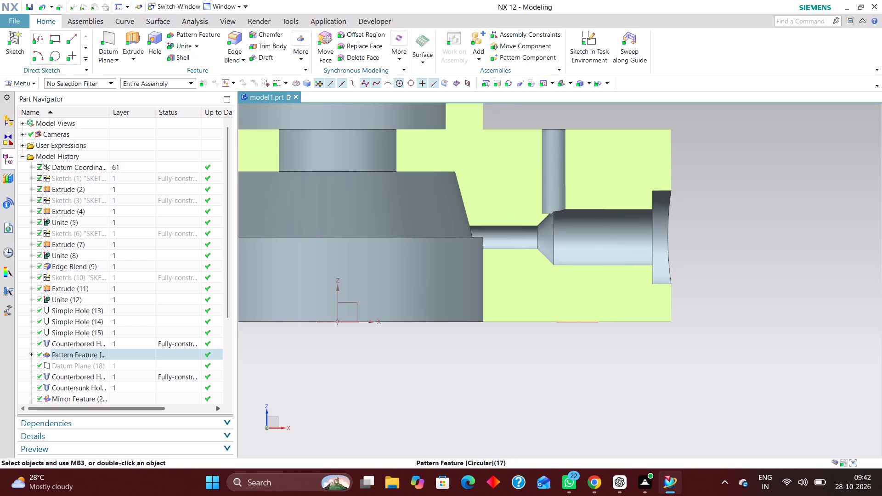
scroll(577, 244, up, 4)
scroll(563, 244, down, 5)
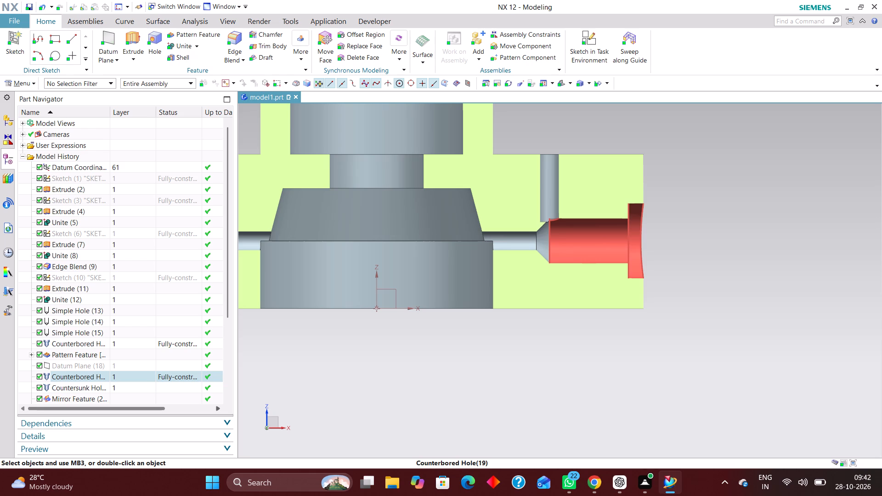
Measure the simple distance from the flange's outer face to the conical countersink face inside the +X side port.
click(199, 23)
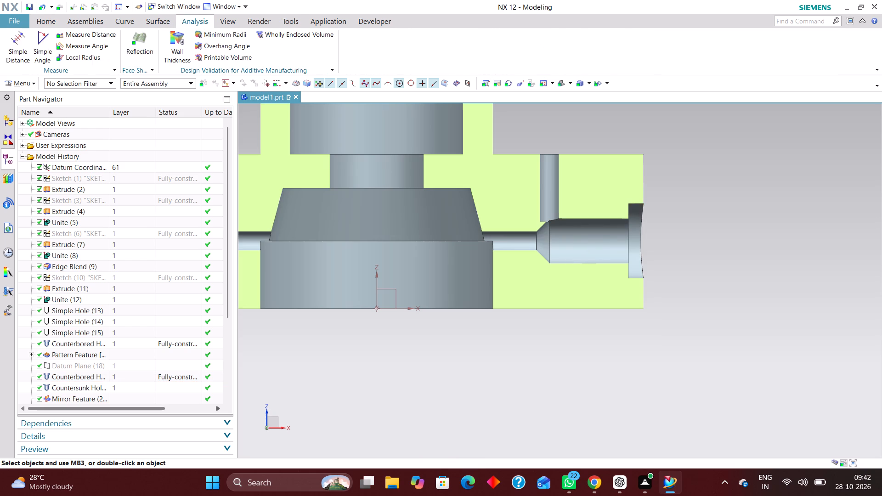
middle_drag(678, 281, 652, 283)
click(605, 290)
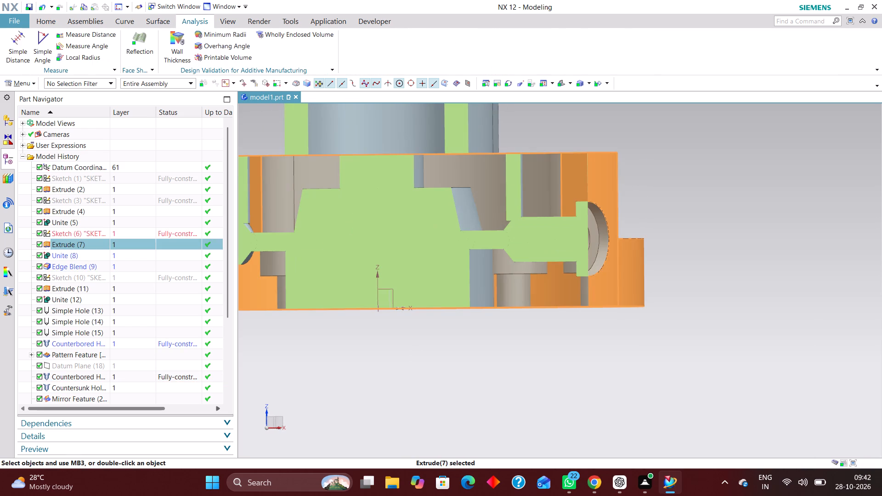
click(775, 151)
click(18, 51)
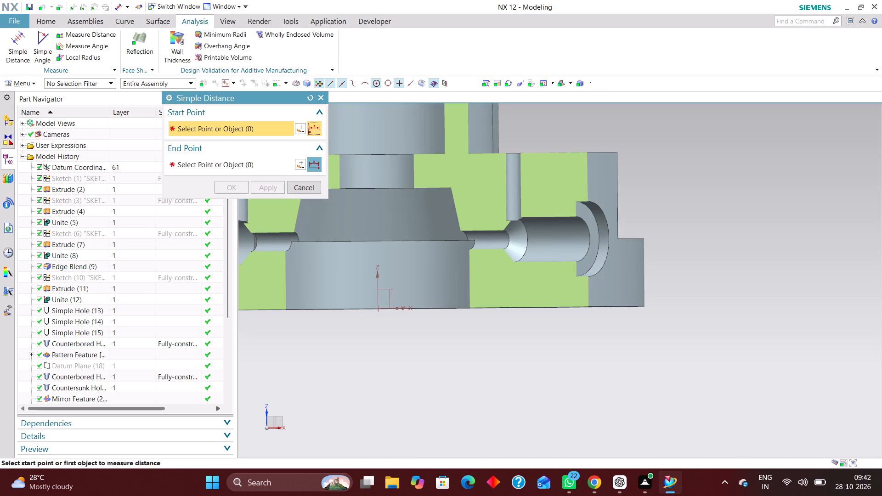
click(620, 284)
middle_drag(588, 333, 639, 329)
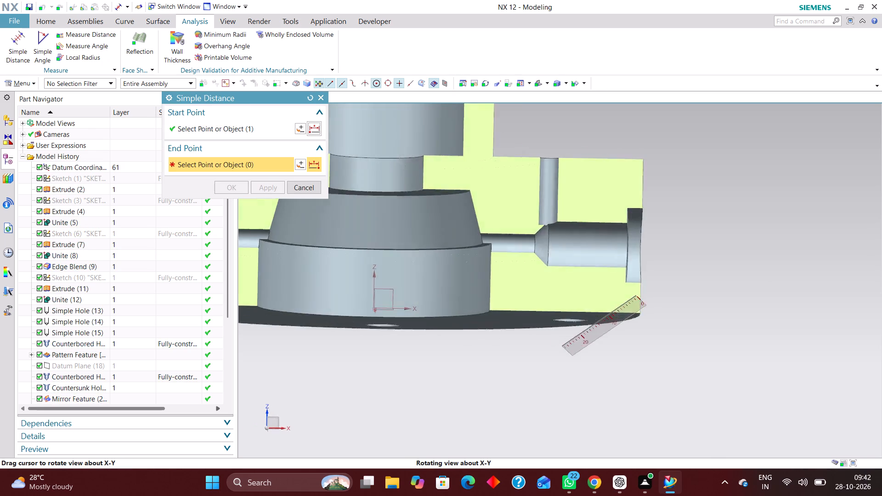
middle_drag(639, 329, 669, 335)
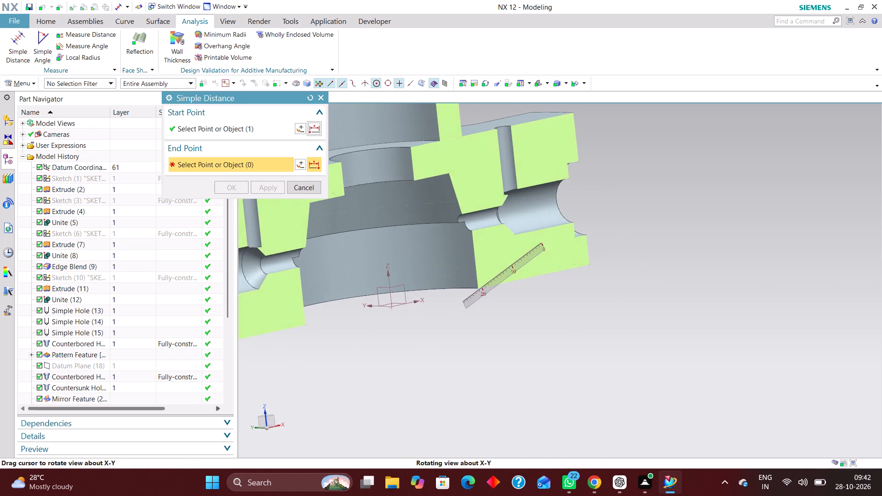
middle_drag(669, 335, 664, 336)
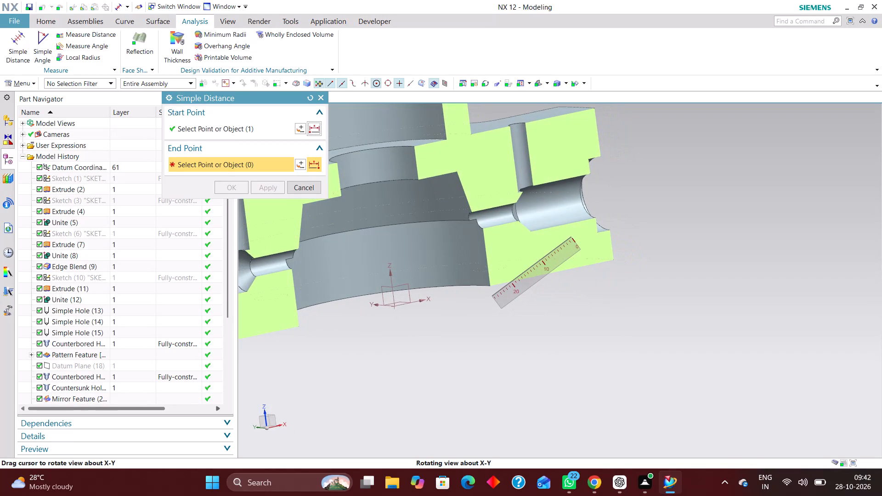
middle_drag(664, 336, 667, 338)
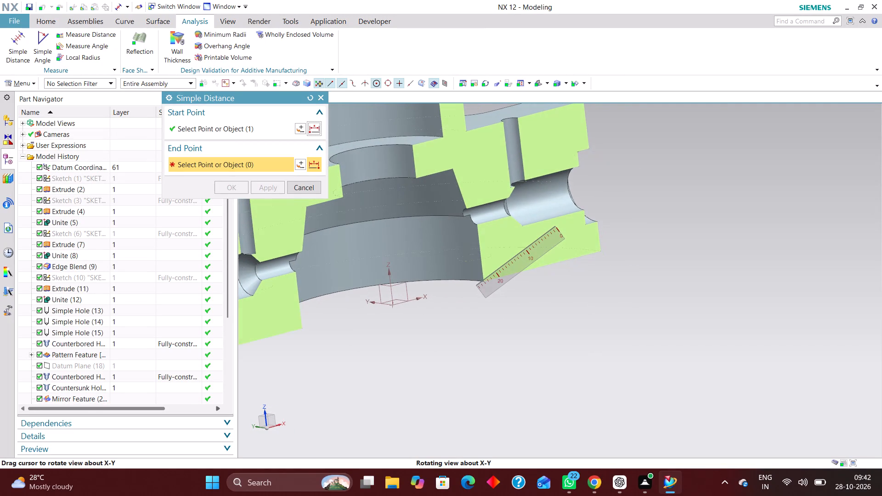
middle_drag(667, 338, 666, 338)
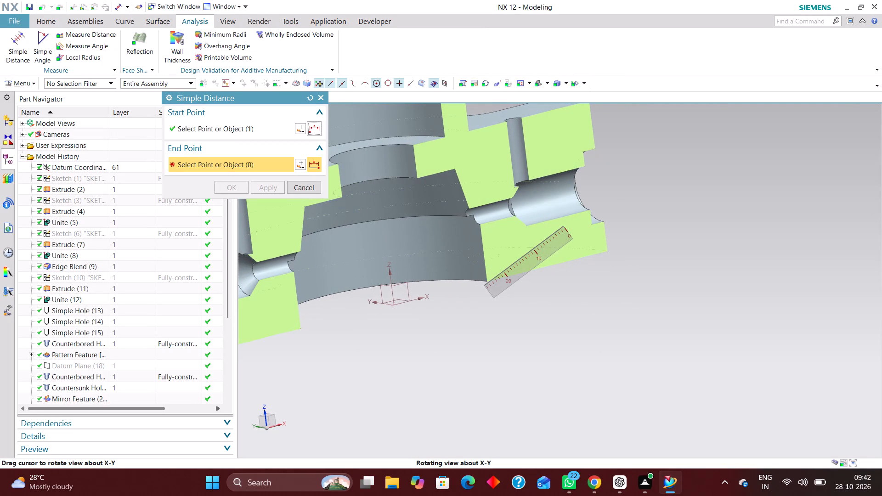
middle_drag(666, 338, 665, 338)
scroll(533, 230, up, 6)
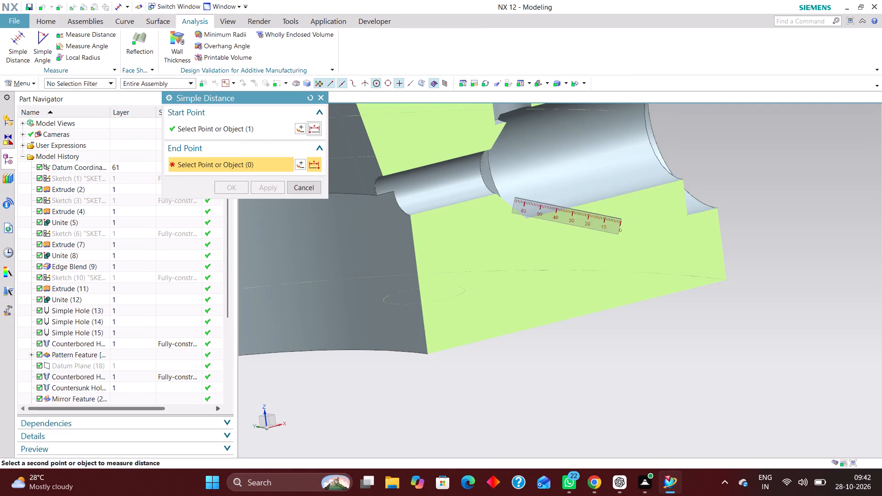
click(487, 185)
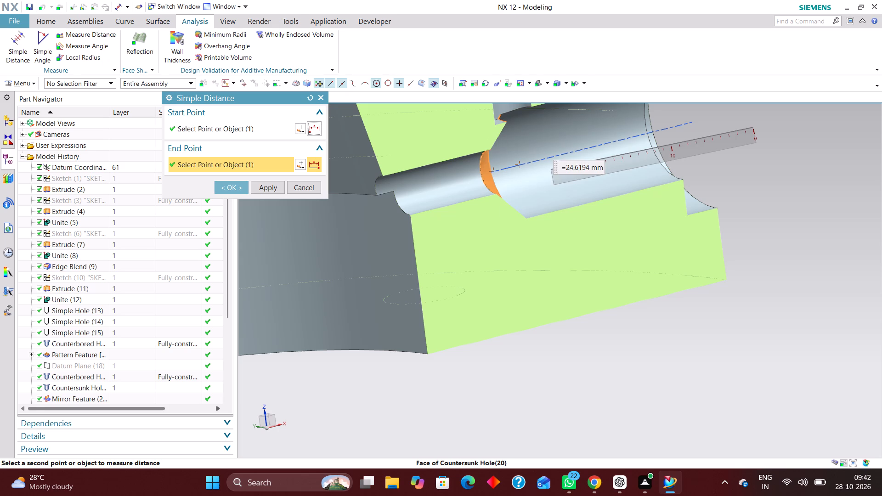
scroll(689, 318, down, 4)
right_drag(775, 287, 686, 302)
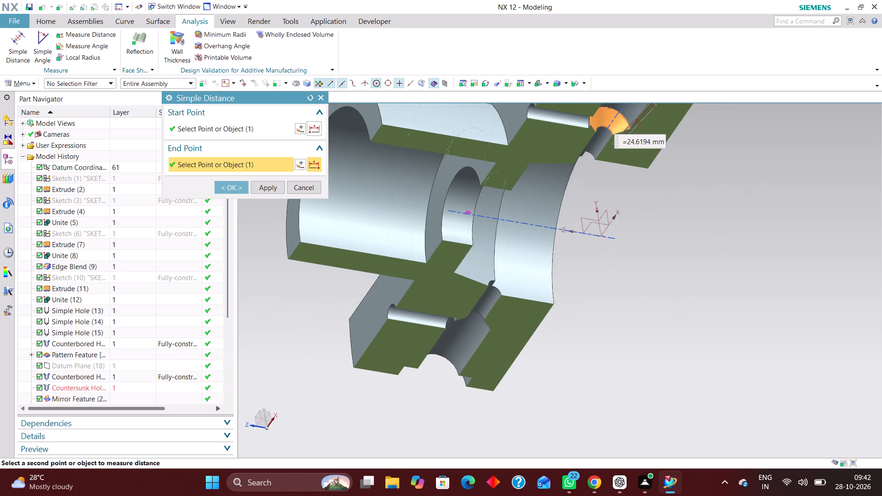
middle_drag(650, 306, 711, 307)
right_drag(755, 284, 669, 284)
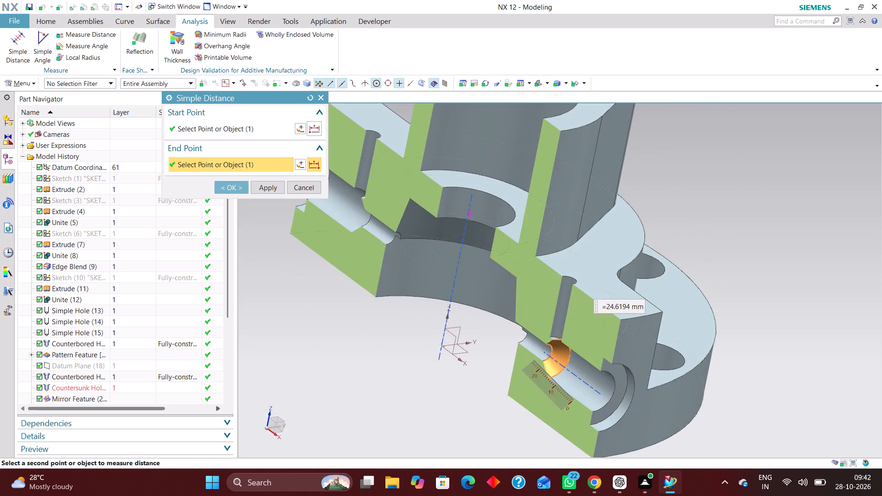
middle_drag(704, 287, 742, 278)
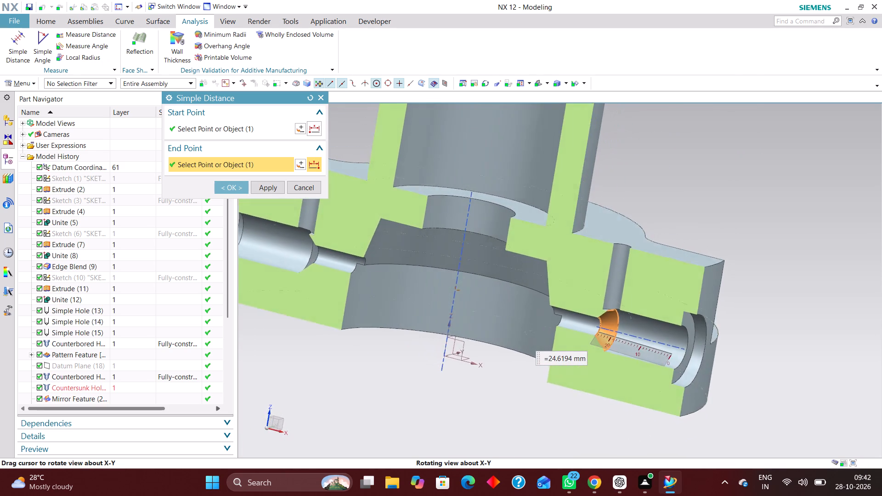
middle_drag(742, 278, 765, 275)
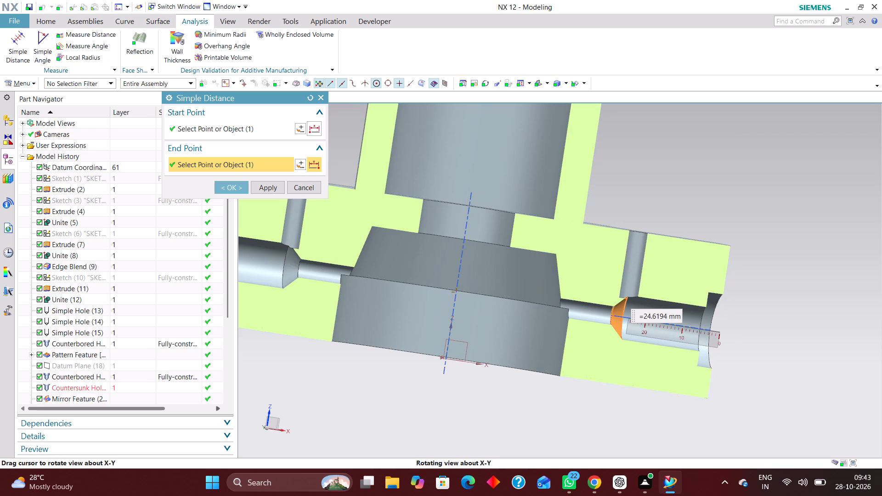
middle_drag(765, 275, 764, 276)
click(312, 186)
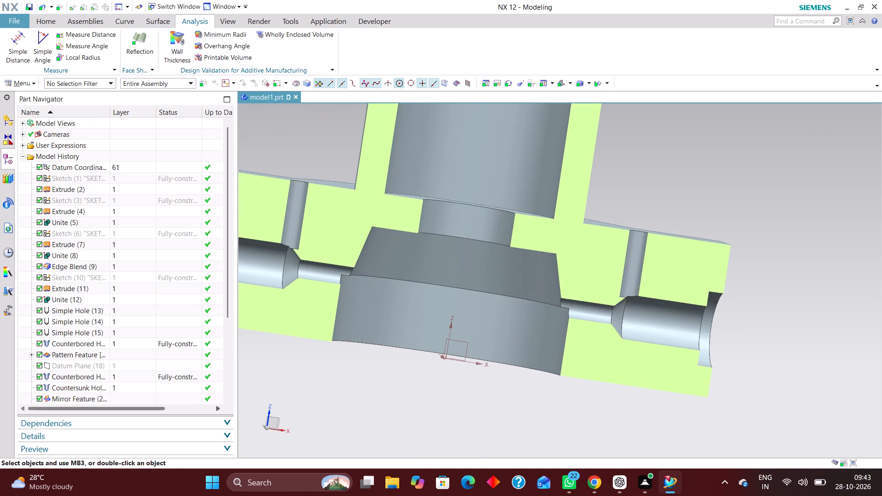
scroll(633, 250, down, 2)
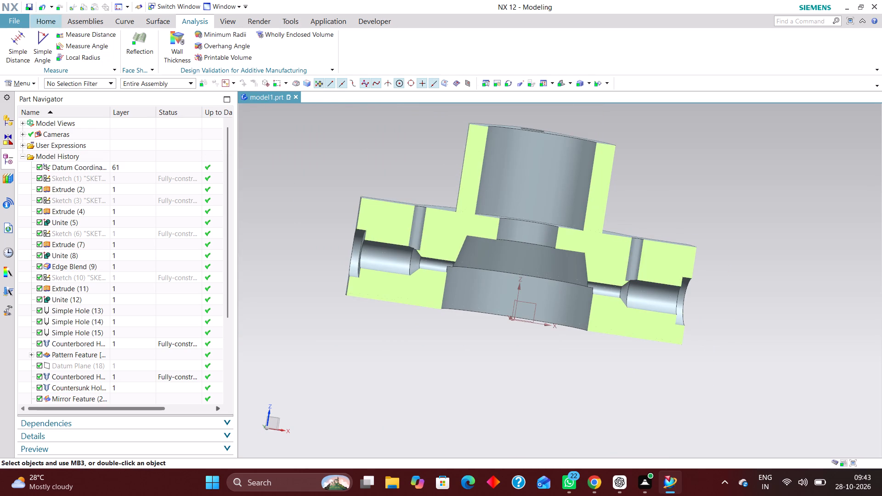
Review the form and dimension settings of the counterbored hole in the +X side port, leaving them as they are.
click(47, 21)
scroll(140, 219, down, 5)
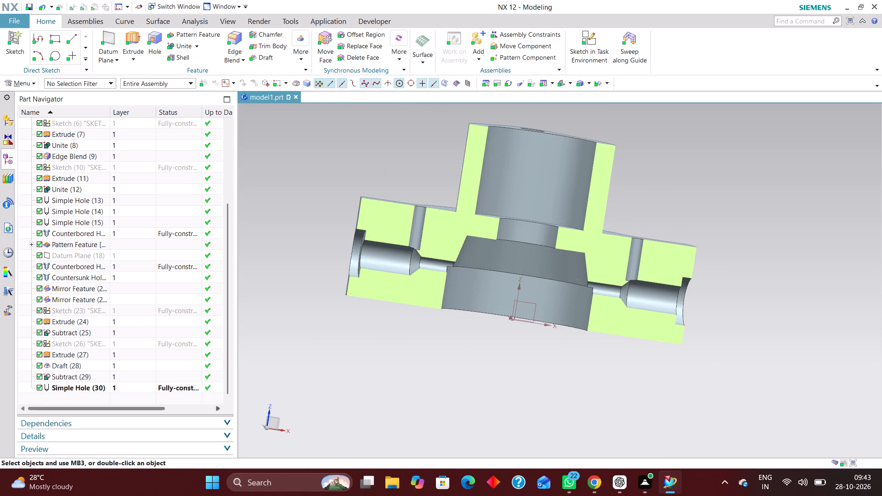
click(80, 367)
click(91, 377)
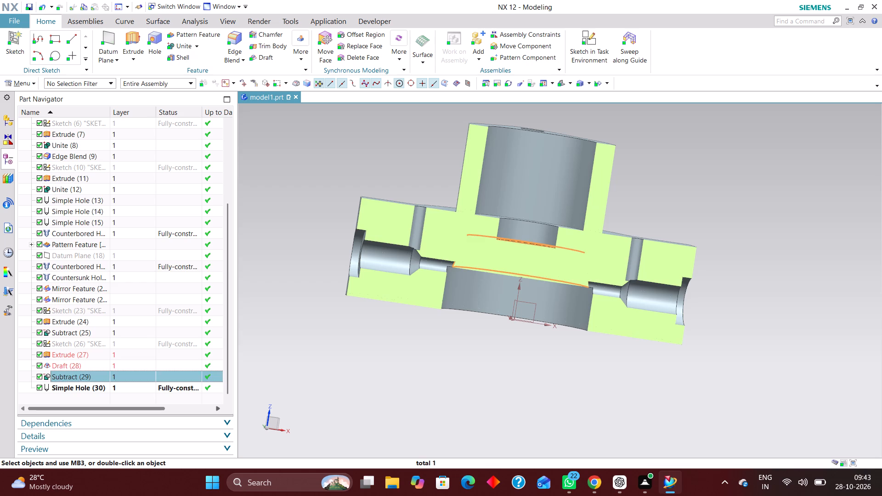
click(102, 266)
right_click(147, 267)
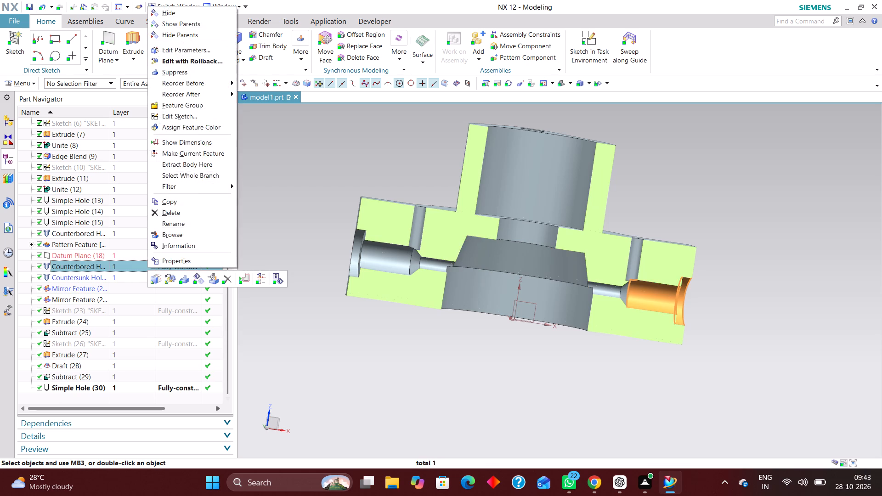
click(191, 59)
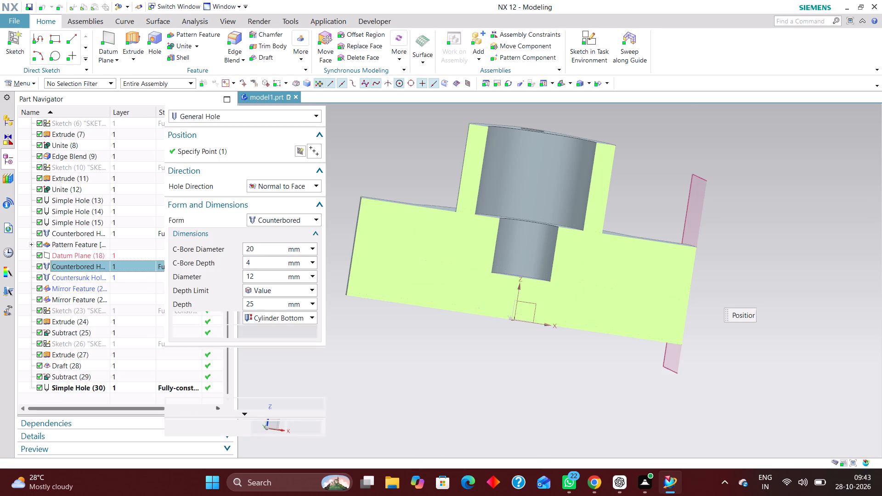
middle_drag(764, 264, 732, 261)
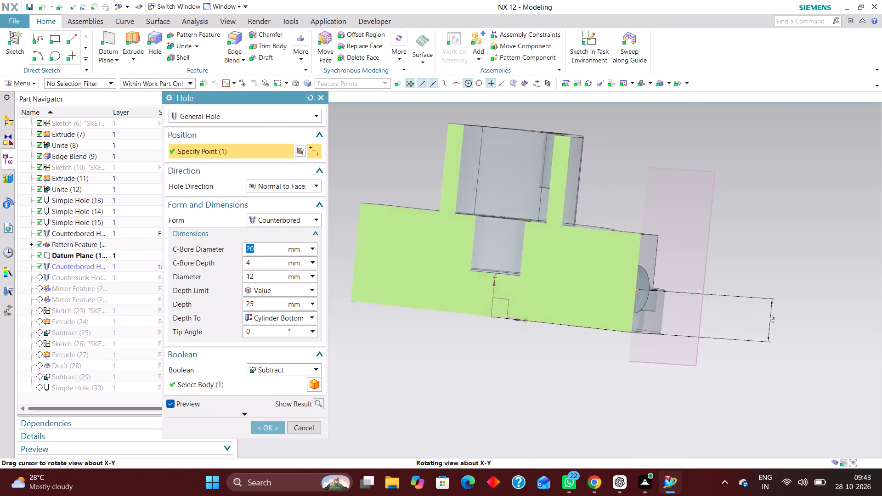
middle_drag(732, 261, 746, 265)
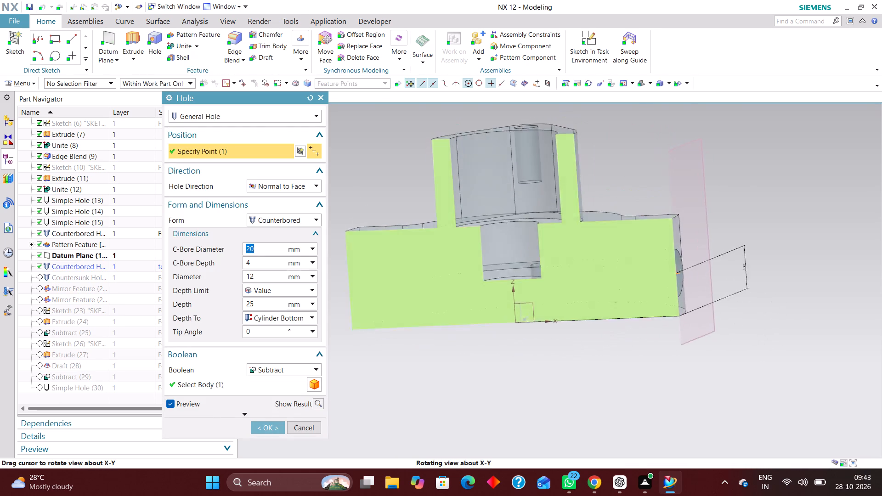
middle_drag(746, 265, 758, 271)
right_drag(764, 229, 644, 228)
scroll(725, 306, up, 1)
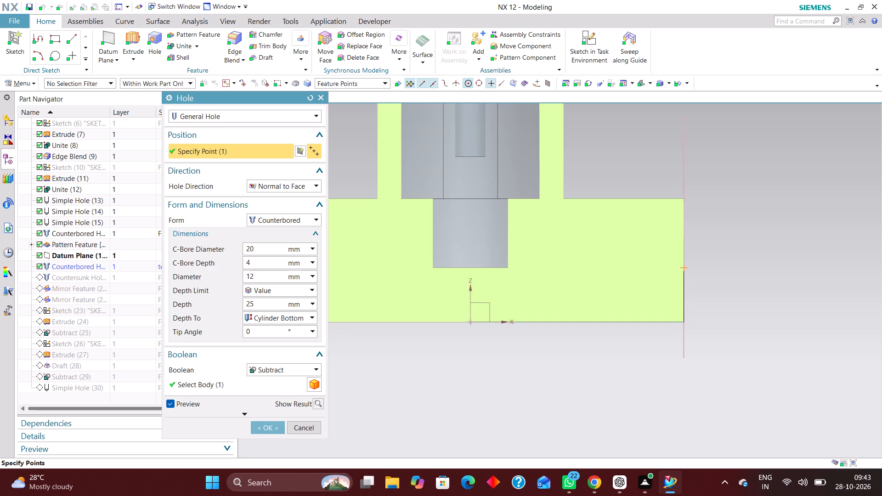
click(307, 427)
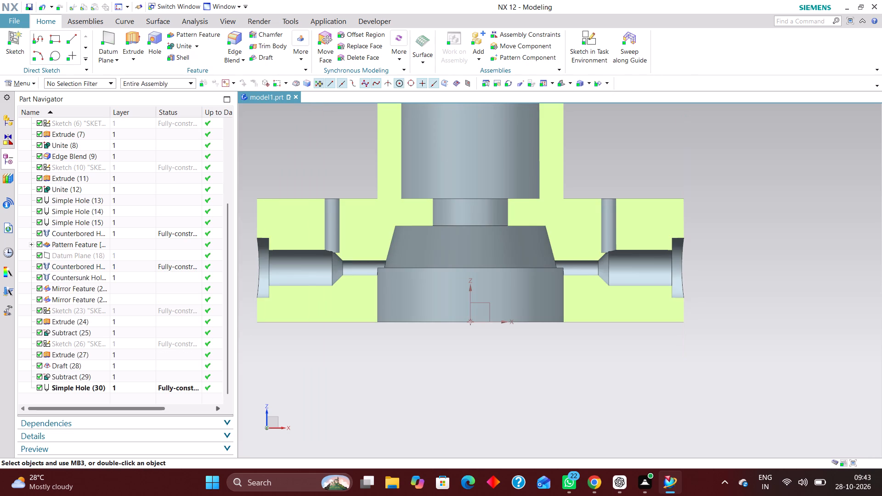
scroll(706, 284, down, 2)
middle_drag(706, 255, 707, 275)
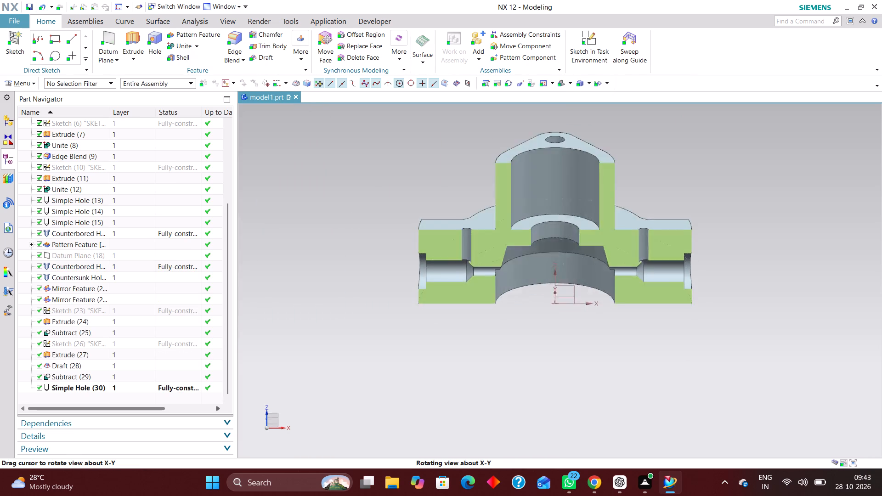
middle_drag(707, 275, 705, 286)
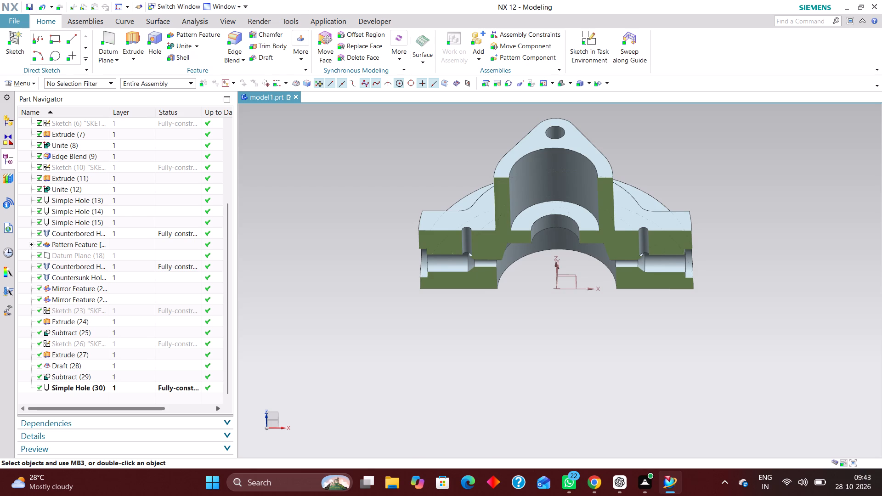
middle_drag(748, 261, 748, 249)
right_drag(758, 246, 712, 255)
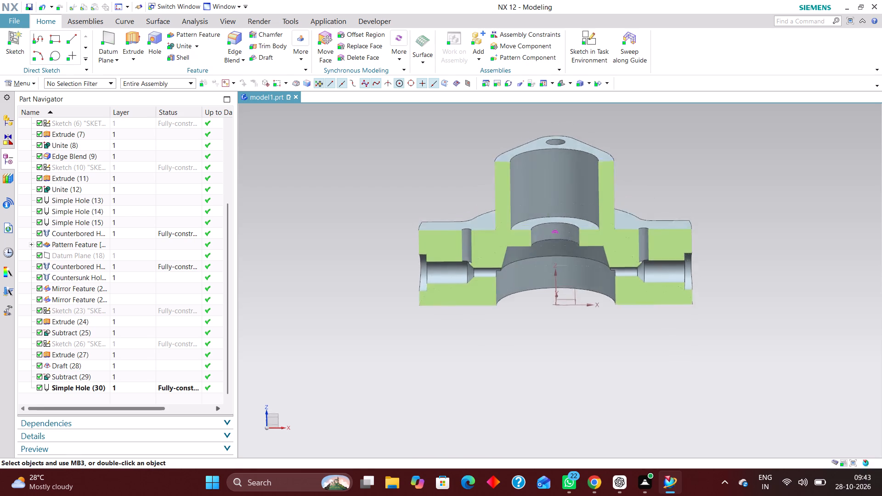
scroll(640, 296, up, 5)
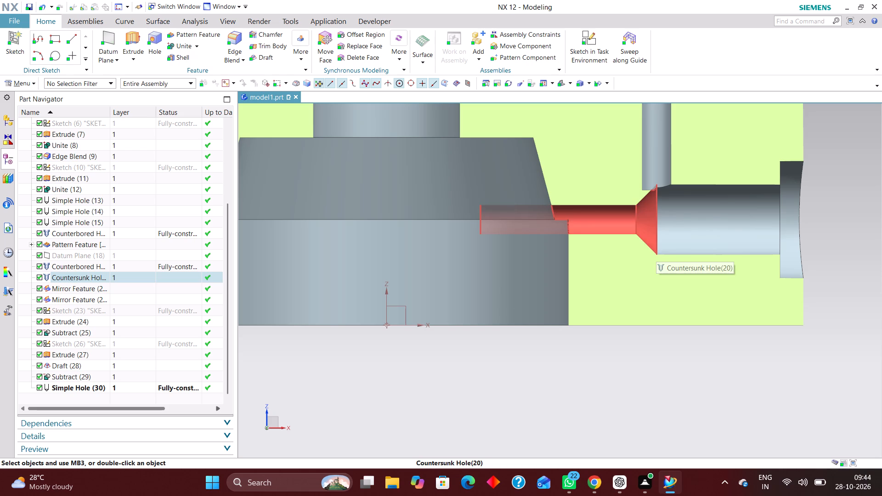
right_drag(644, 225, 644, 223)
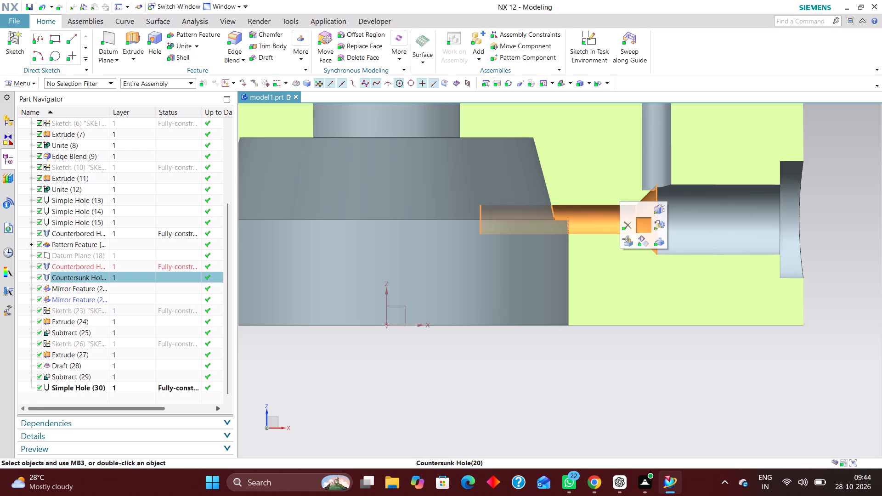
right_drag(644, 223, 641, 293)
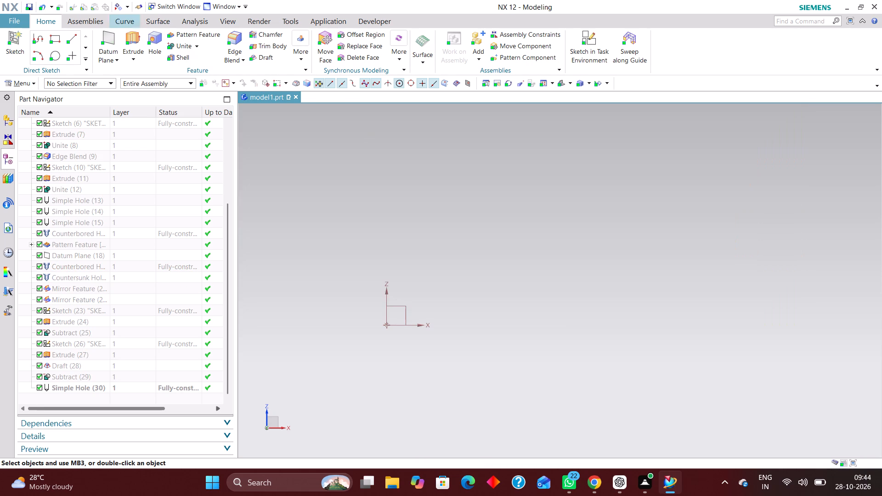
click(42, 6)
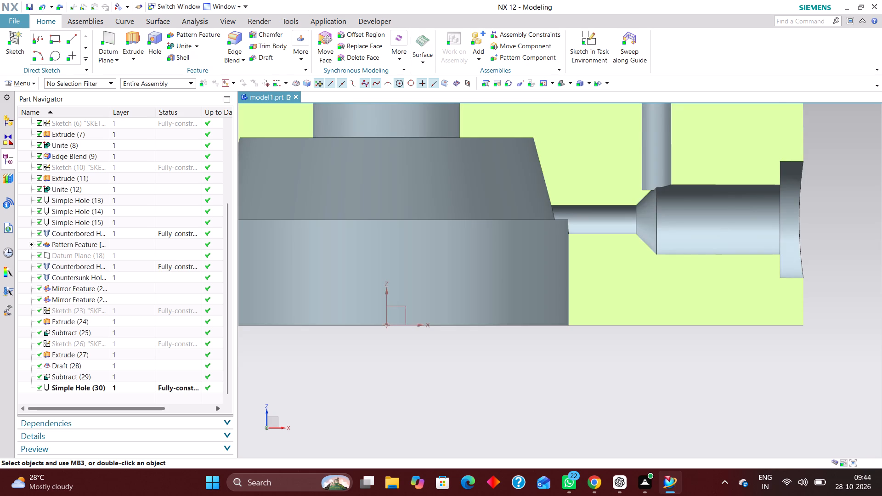
Suppress the countersunk hole inside the +X side port.
click(81, 277)
right_click(81, 277)
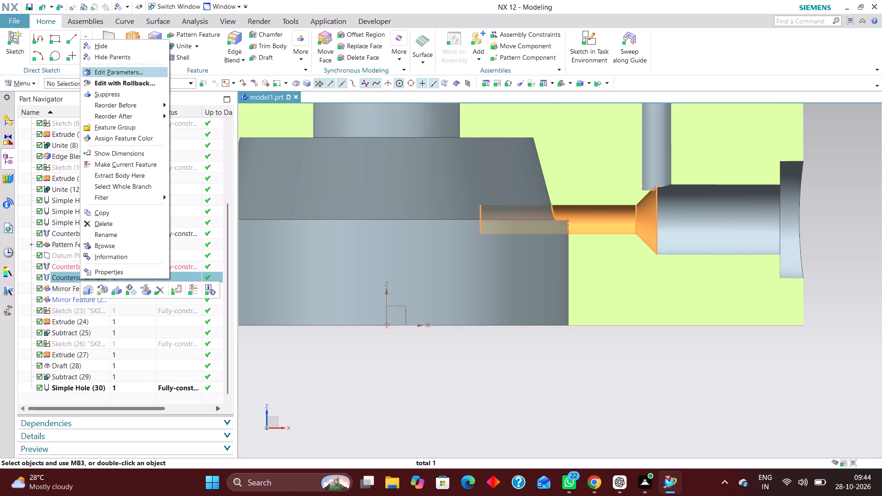
click(119, 96)
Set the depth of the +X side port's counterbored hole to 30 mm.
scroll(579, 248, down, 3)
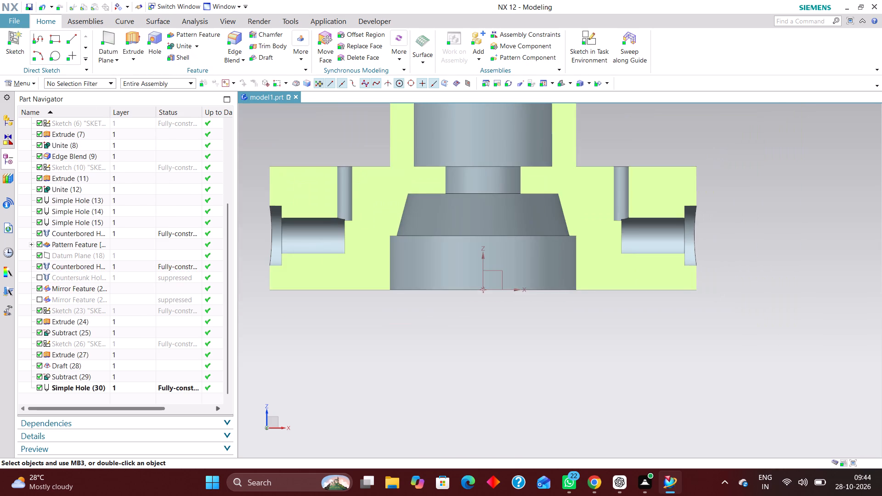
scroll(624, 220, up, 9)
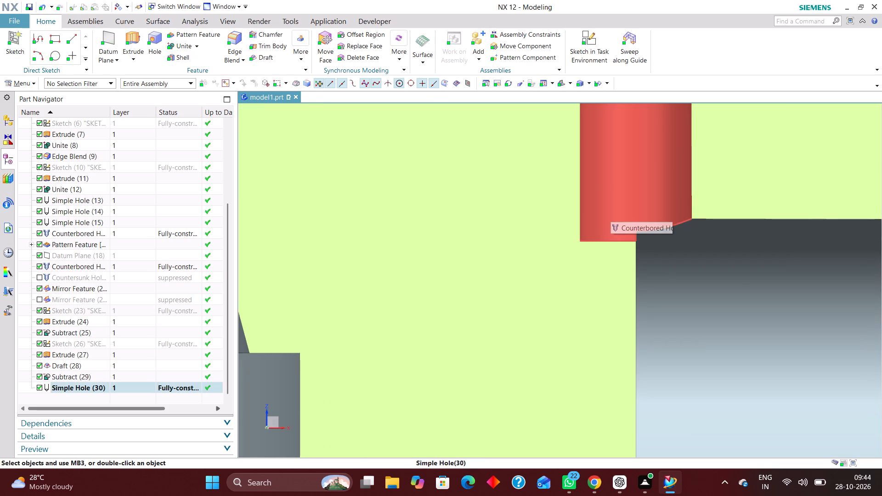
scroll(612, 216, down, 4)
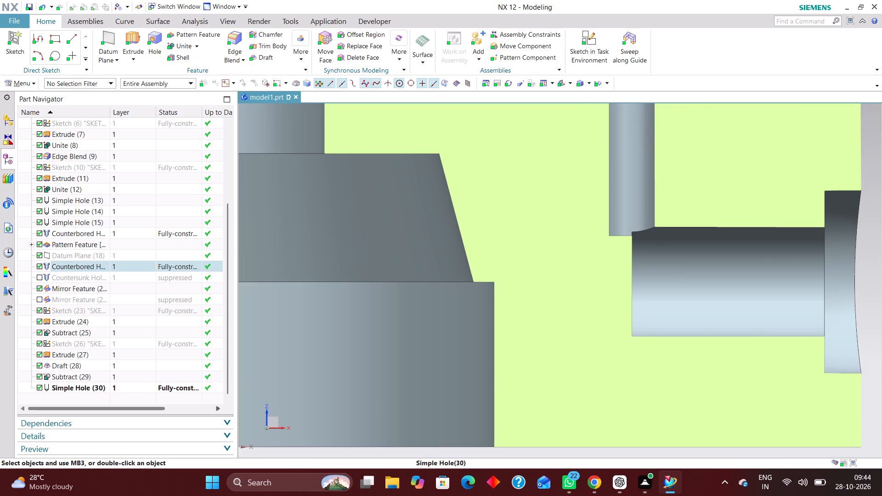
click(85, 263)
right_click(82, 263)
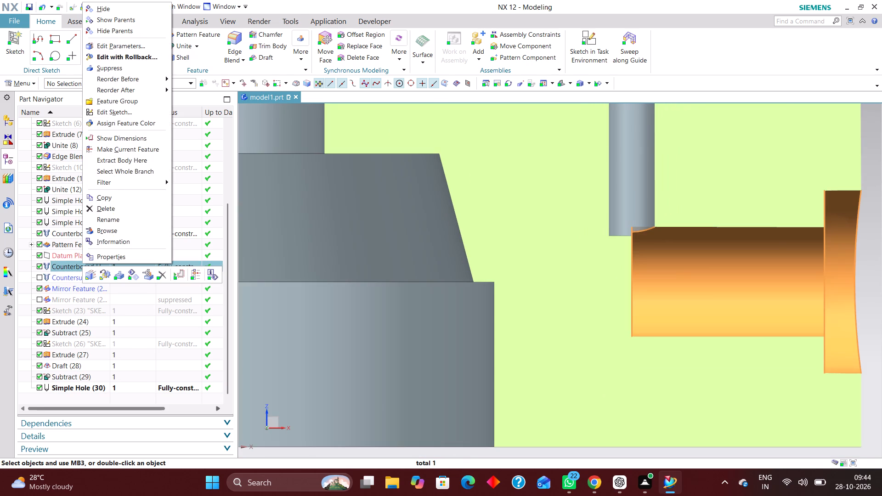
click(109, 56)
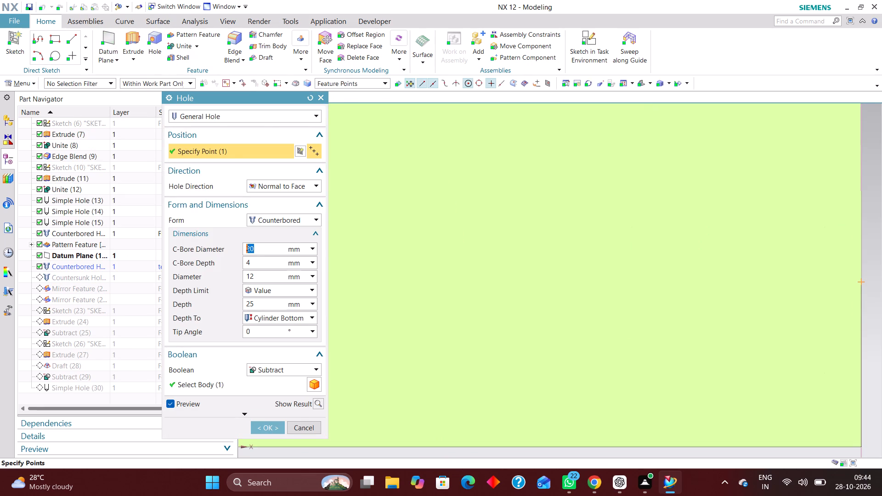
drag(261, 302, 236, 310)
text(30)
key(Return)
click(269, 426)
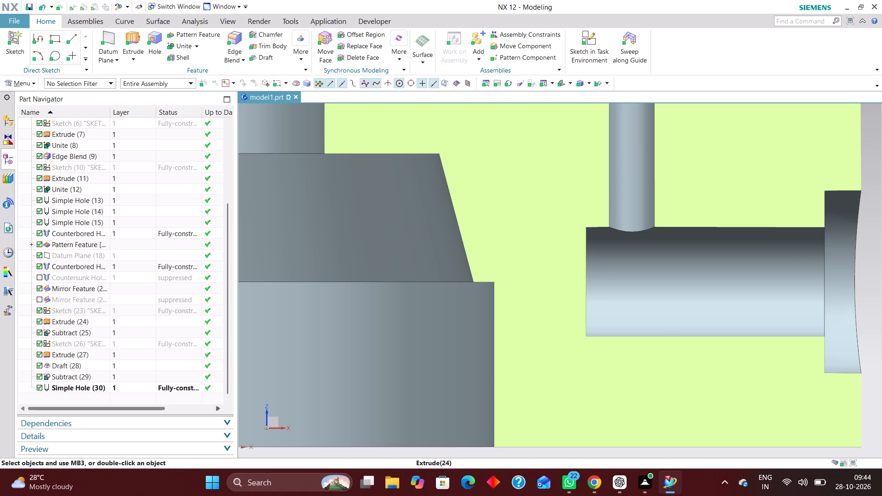
Set the depth of the +X side port's counterbored hole to 27 mm.
scroll(93, 368, down, 4)
scroll(90, 299, up, 1)
click(125, 299)
right_click(125, 299)
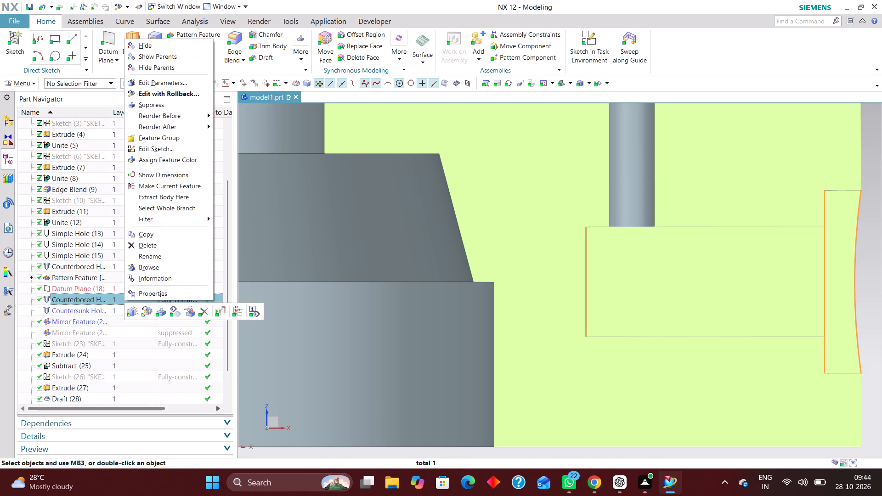
click(177, 93)
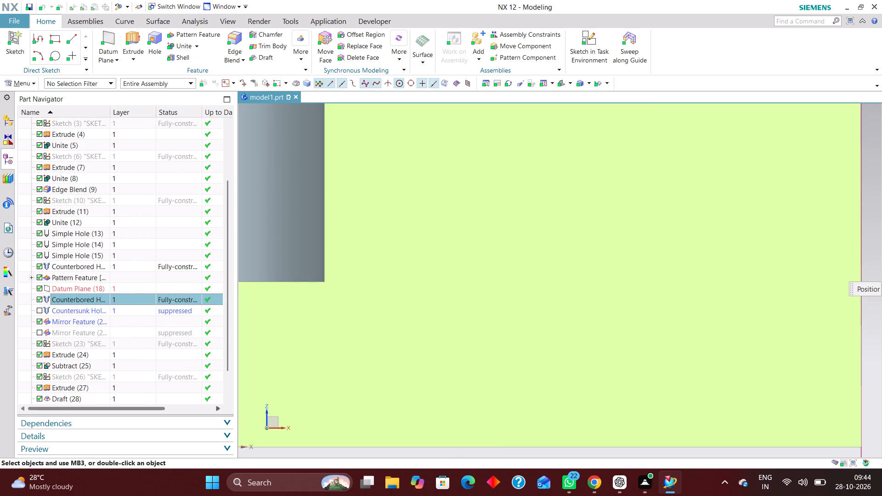
drag(260, 301, 223, 302)
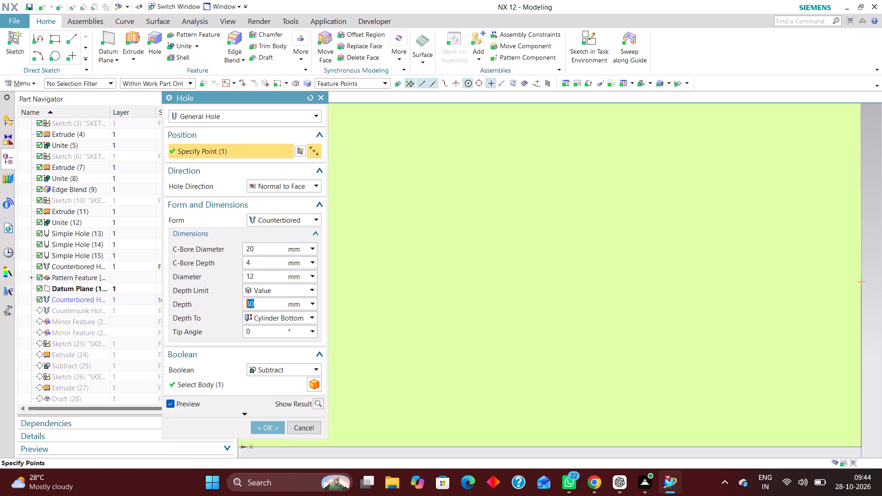
key(2)
key(7)
key(Return)
click(272, 428)
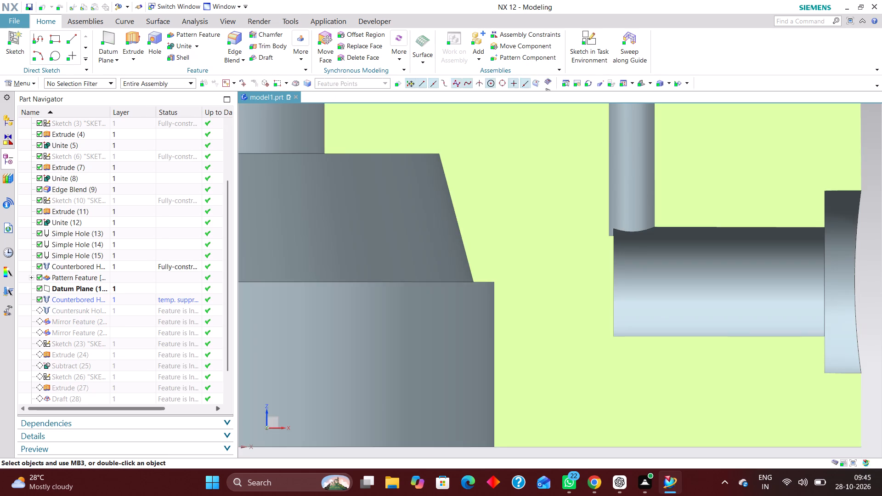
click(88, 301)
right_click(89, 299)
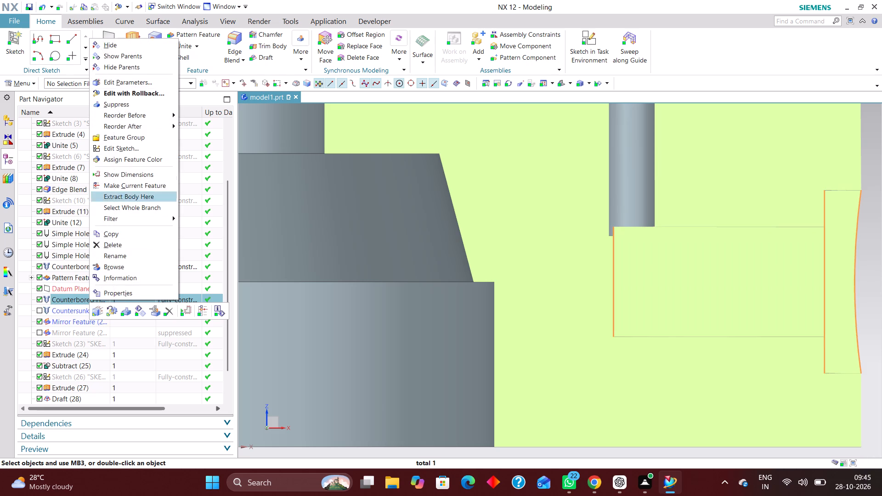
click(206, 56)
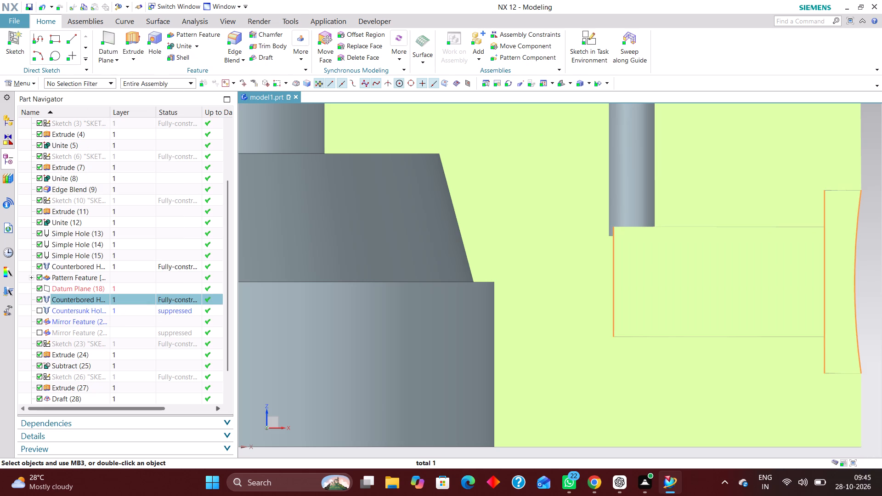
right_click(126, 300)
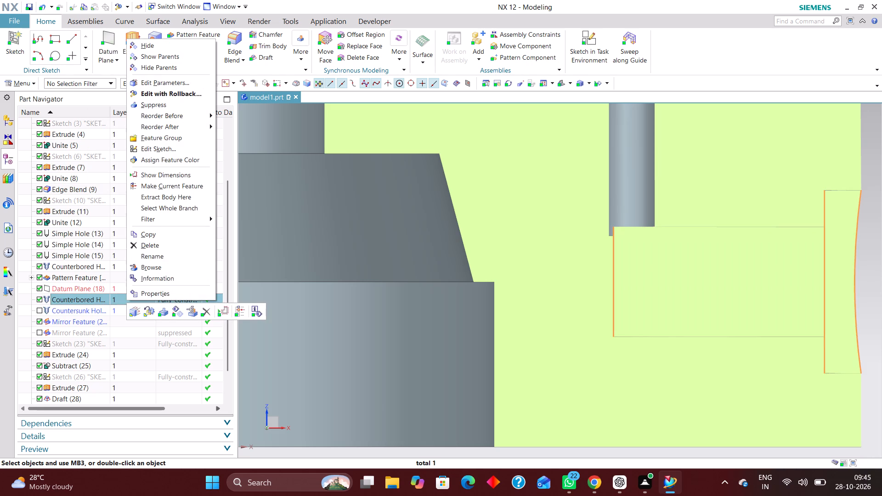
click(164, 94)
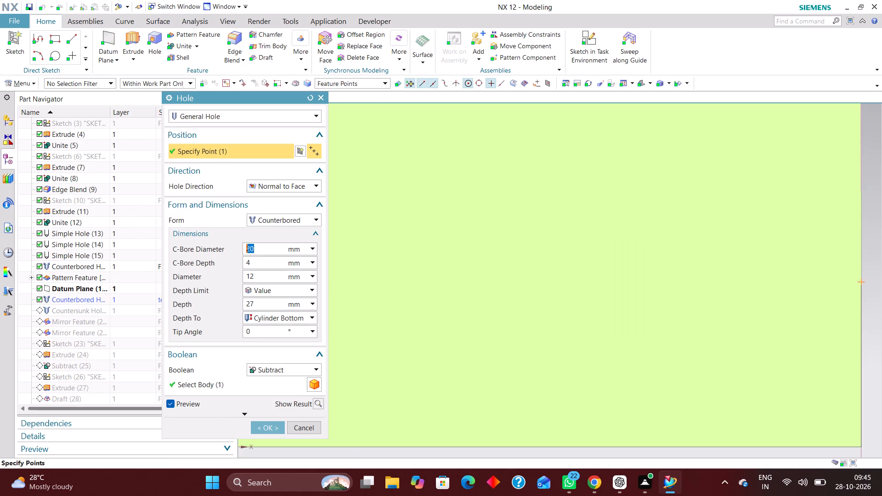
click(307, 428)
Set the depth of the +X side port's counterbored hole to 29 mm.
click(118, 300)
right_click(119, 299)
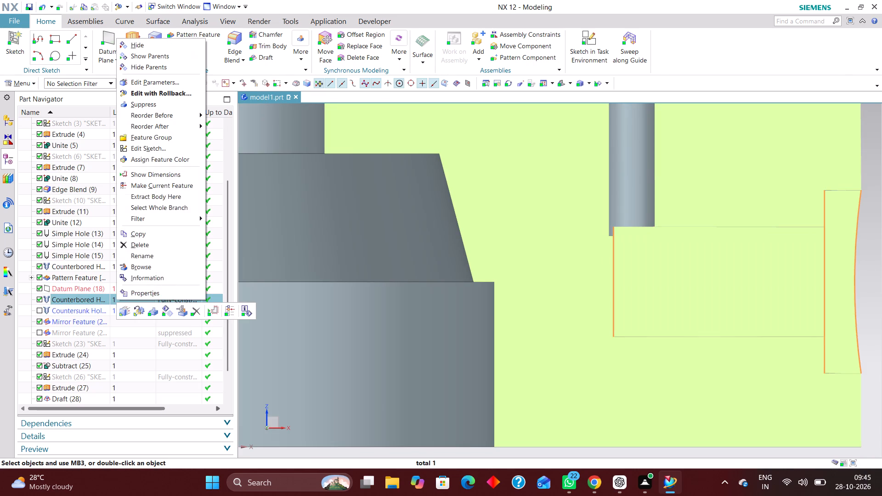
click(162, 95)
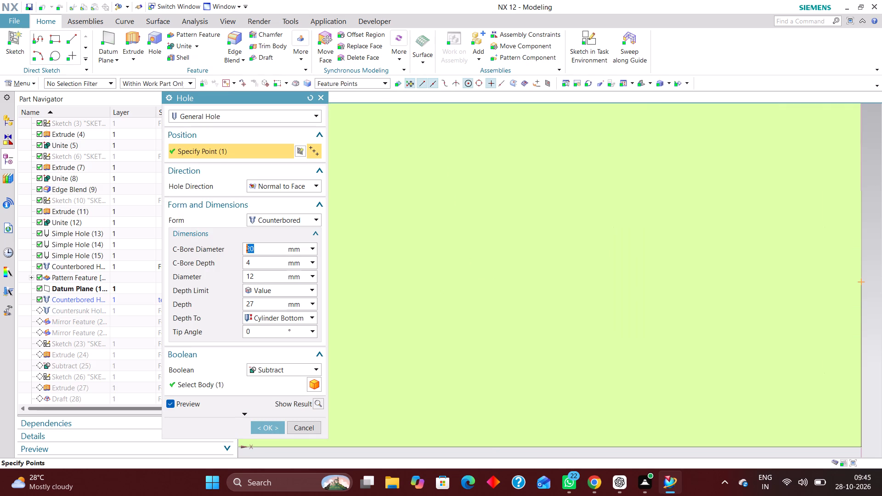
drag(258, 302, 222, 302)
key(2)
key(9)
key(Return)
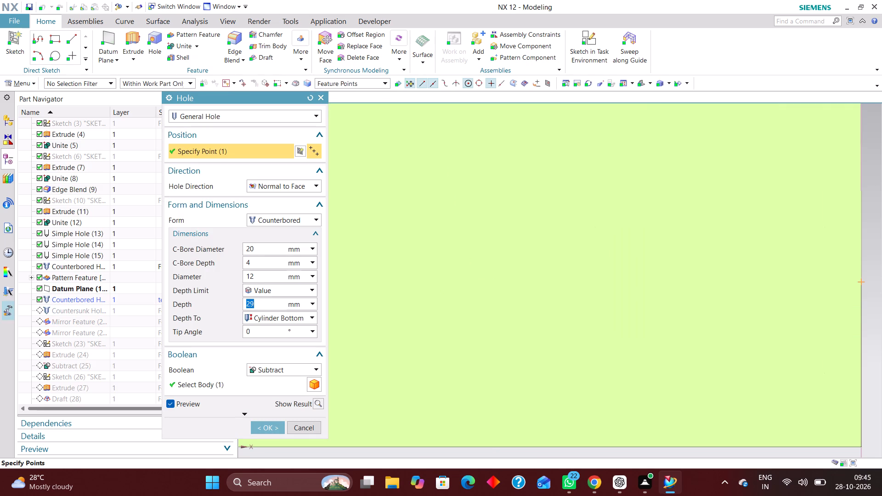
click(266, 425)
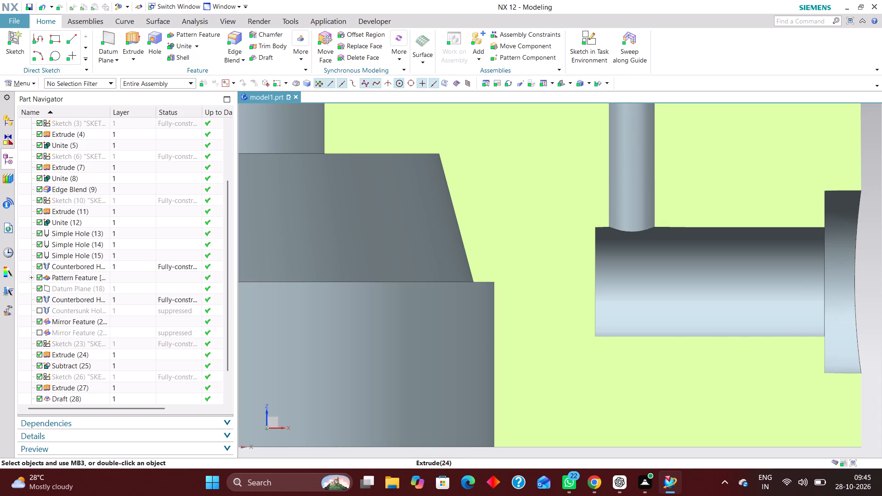
Set the depth of the +X side port's counterbored hole to 28 mm.
click(139, 301)
right_click(138, 301)
click(188, 98)
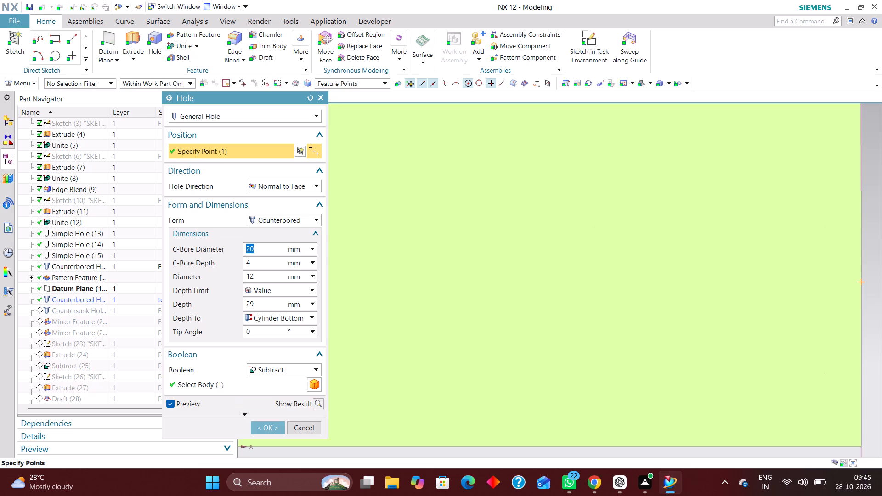
click(259, 304)
key(BackSpace)
key(8)
key(Return)
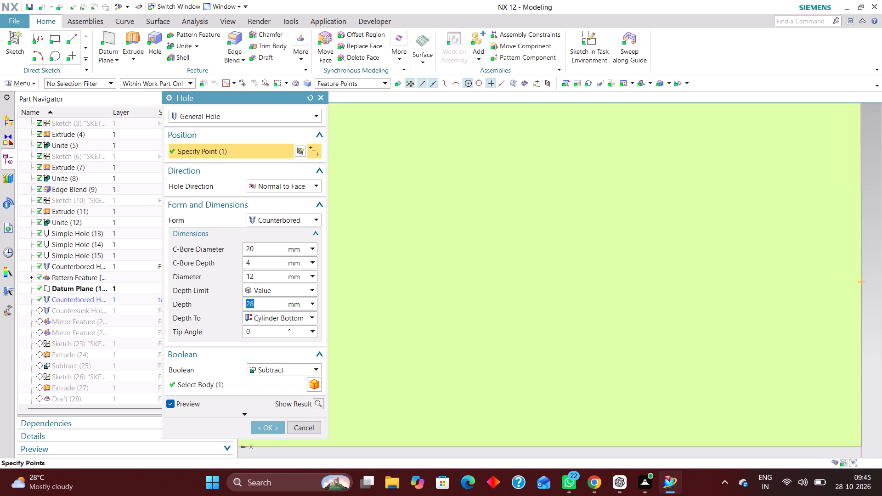
click(275, 429)
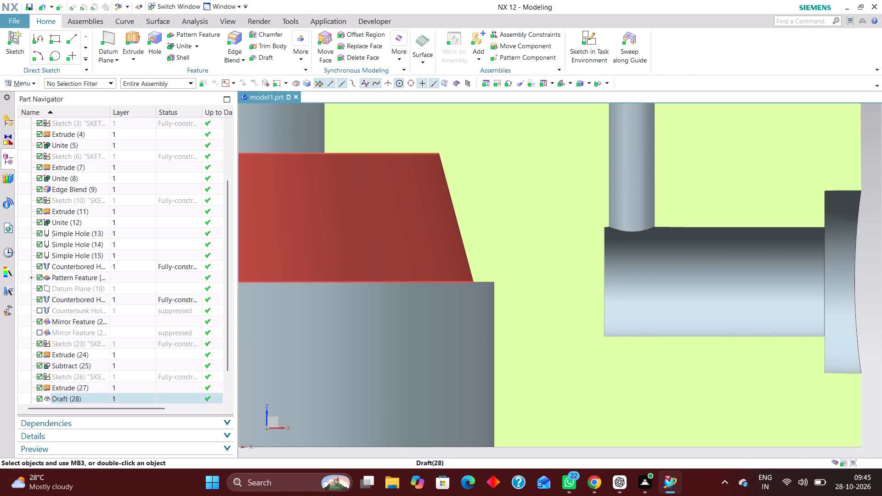
Unsuppress the countersunk hole inside the +X side port.
scroll(523, 306, down, 3)
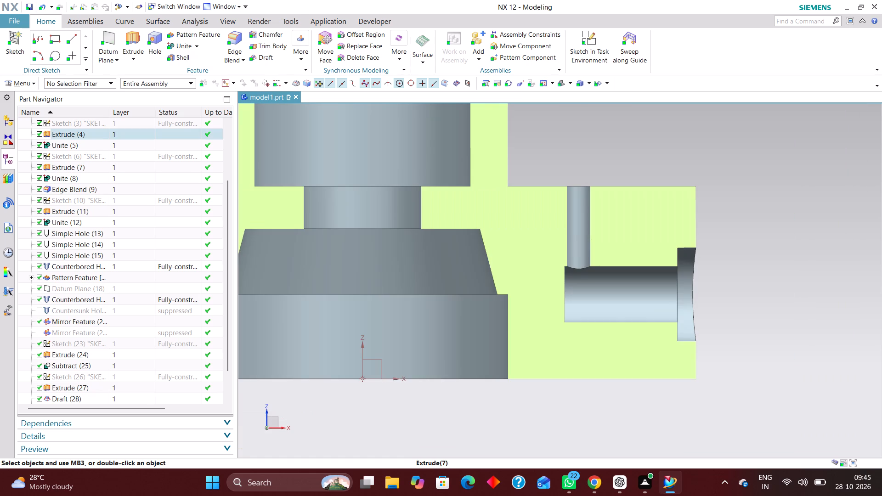
click(128, 309)
right_click(130, 310)
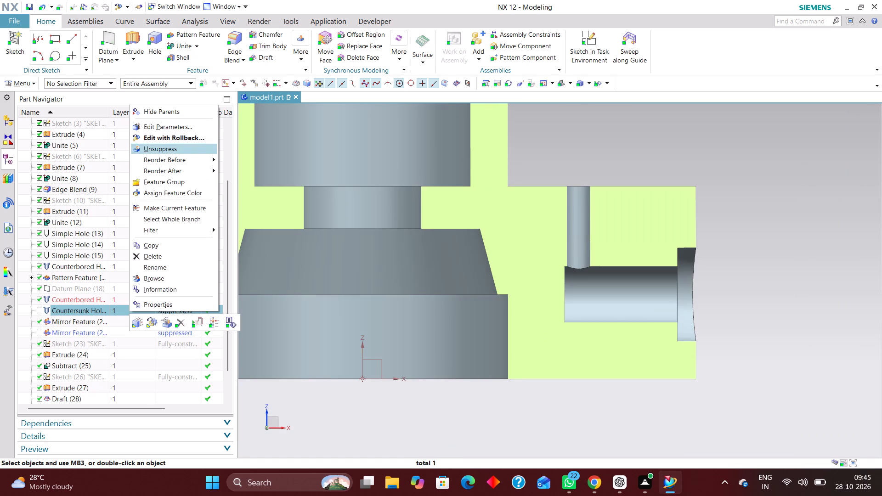
click(175, 148)
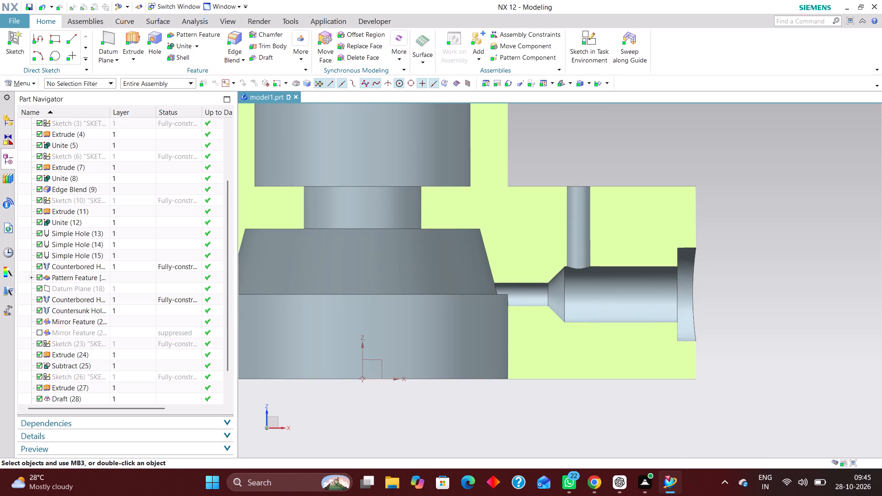
Unsuppress the mirror feature that copies the countersunk hole to the opposite side port.
scroll(582, 384, down, 2)
scroll(587, 189, up, 2)
scroll(601, 211, down, 3)
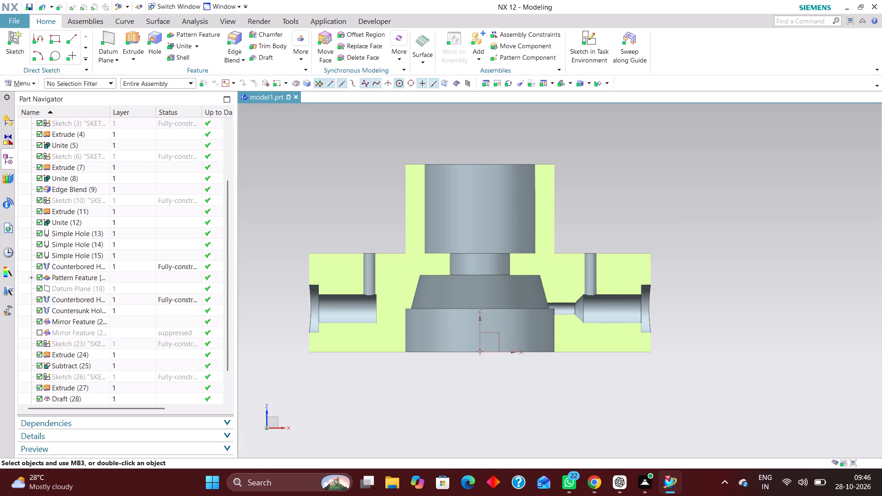
right_click(125, 335)
click(192, 187)
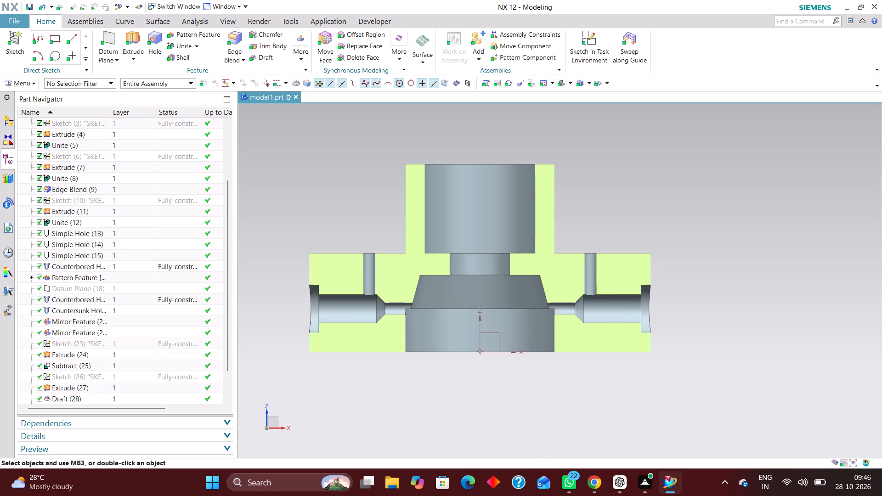
Examine the sectioned housing to check how the lug holes meet the side port bores on both sides.
scroll(388, 303, down, 2)
scroll(544, 263, up, 3)
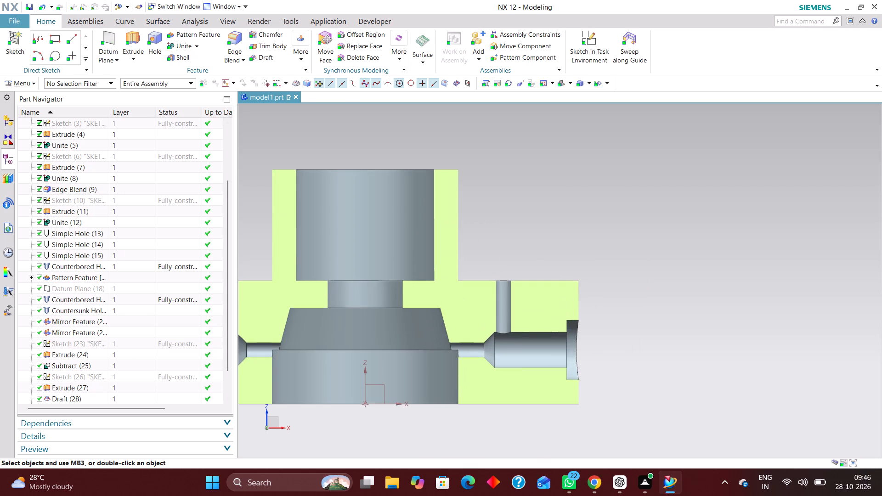
middle_drag(571, 243, 564, 249)
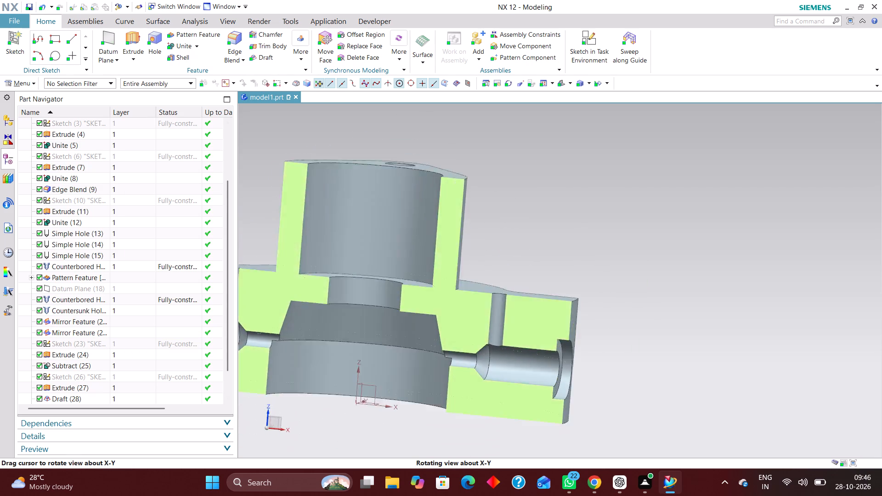
middle_drag(564, 249, 580, 246)
right_drag(621, 219, 536, 212)
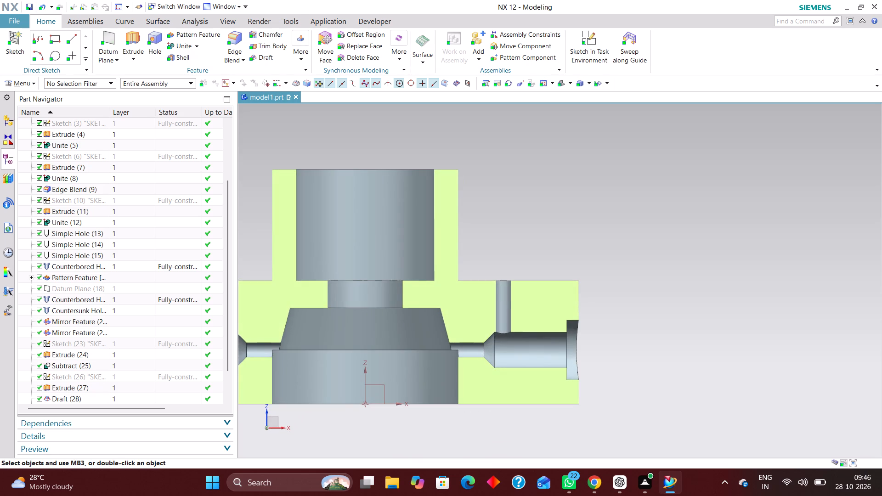
scroll(552, 218, down, 4)
middle_drag(582, 217, 553, 237)
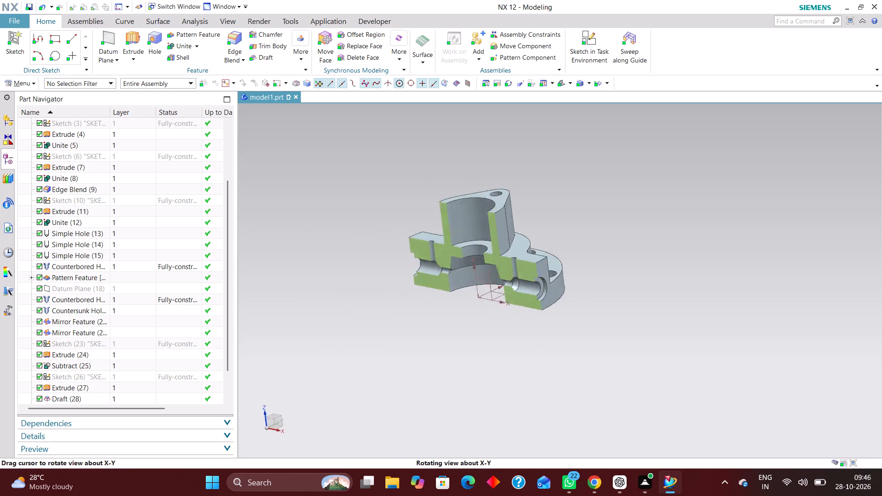
middle_drag(553, 237, 556, 241)
scroll(588, 235, up, 1)
middle_drag(589, 243, 604, 236)
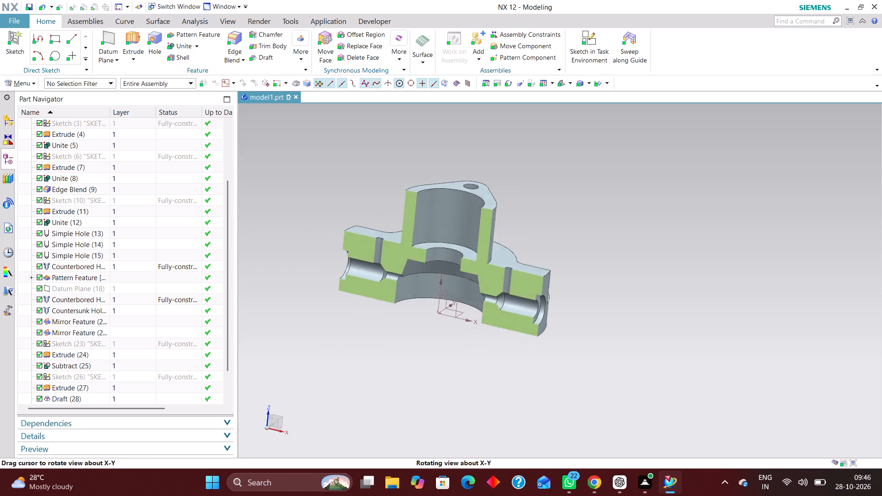
middle_drag(604, 236, 618, 230)
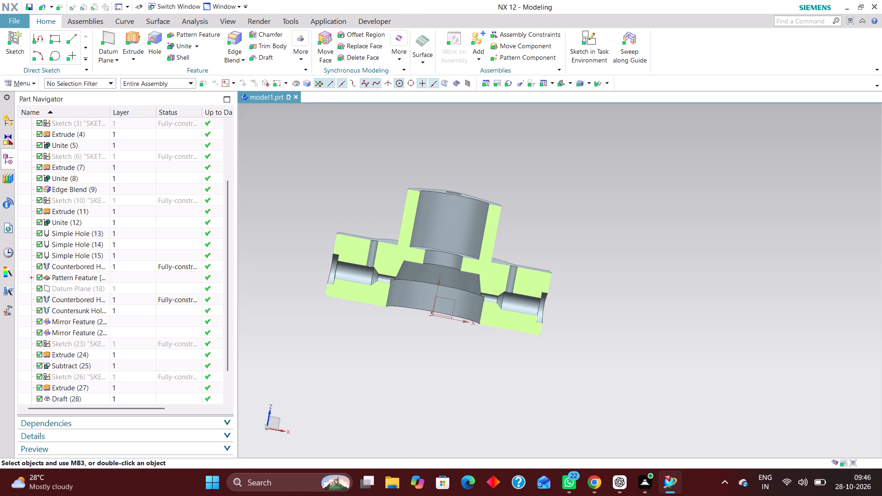
Offset the Y section plane beyond the housing so the whole body is shown, and orient the model isometrically.
key(ctrl+h)
middle_drag(666, 350, 588, 351)
right_drag(635, 301, 498, 303)
drag(407, 257, 330, 251)
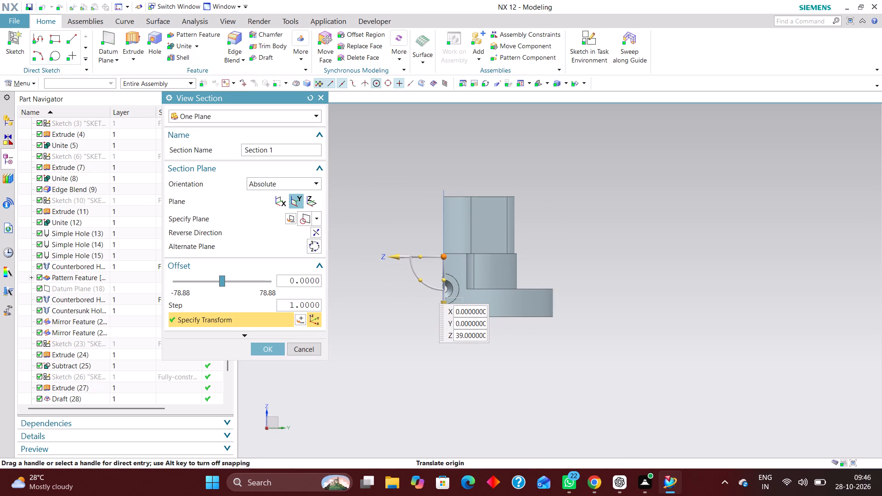
drag(396, 257, 242, 248)
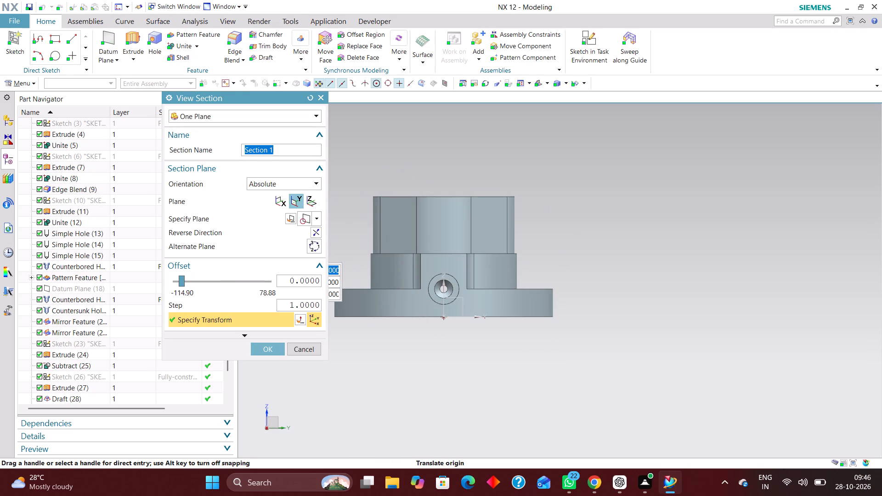
scroll(717, 299, down, 2)
click(274, 346)
middle_drag(407, 340, 446, 341)
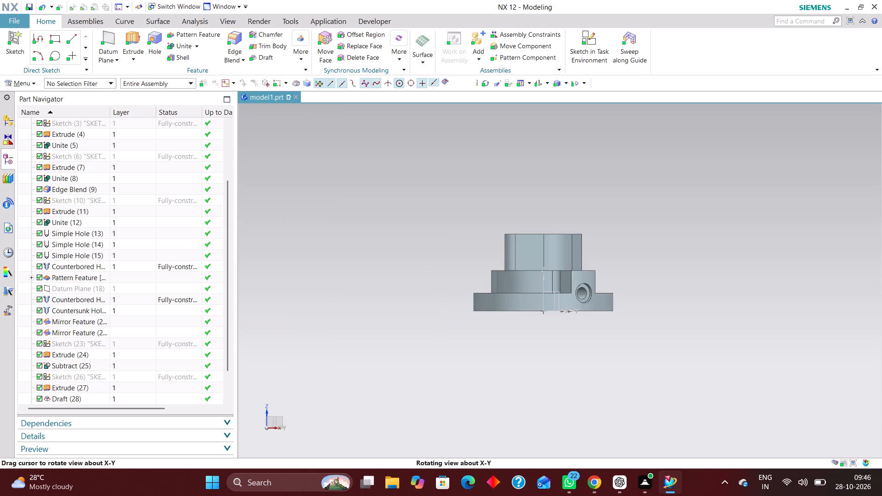
middle_drag(446, 341, 463, 361)
scroll(715, 314, up, 2)
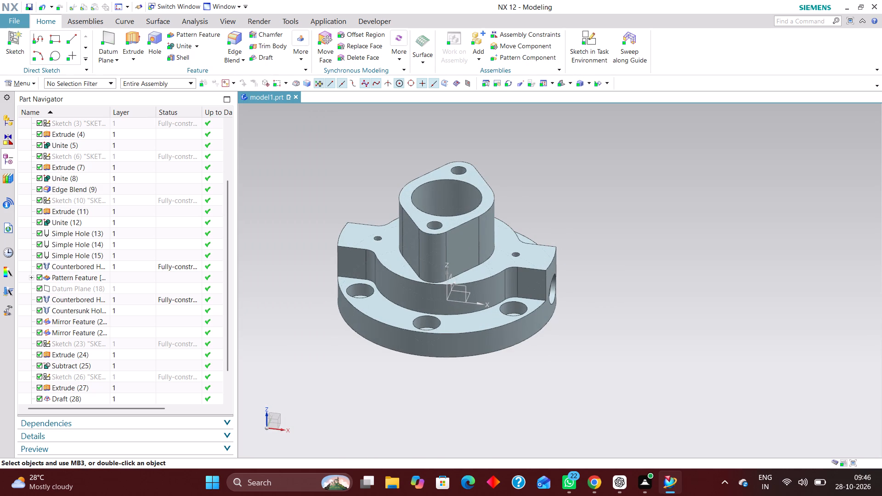
key(End)
key(End)
key(1)
key(End)
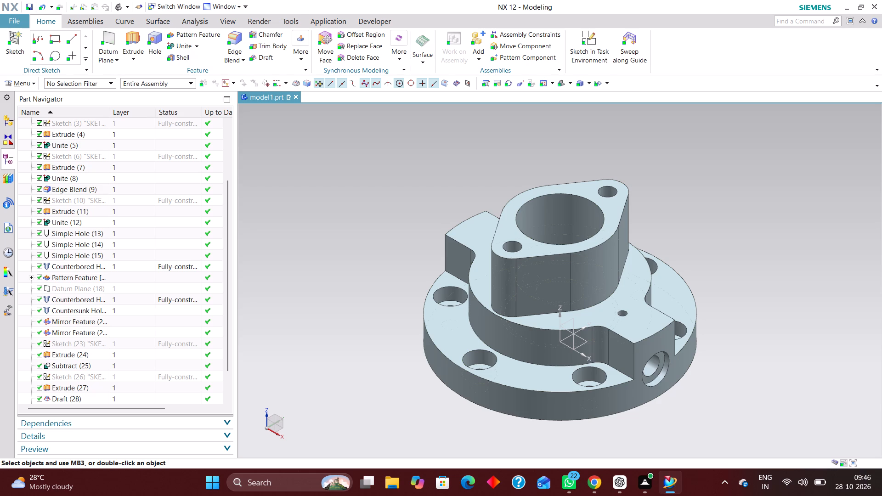
Group Simple Holes 13, 14, 15 and 30, Counterbored Holes 16 and 19, and Countersunk Hole 20 into a feature group named HOLES.
scroll(747, 253, down, 3)
scroll(696, 292, down, 3)
scroll(683, 297, up, 4)
scroll(729, 299, down, 2)
scroll(738, 335, up, 3)
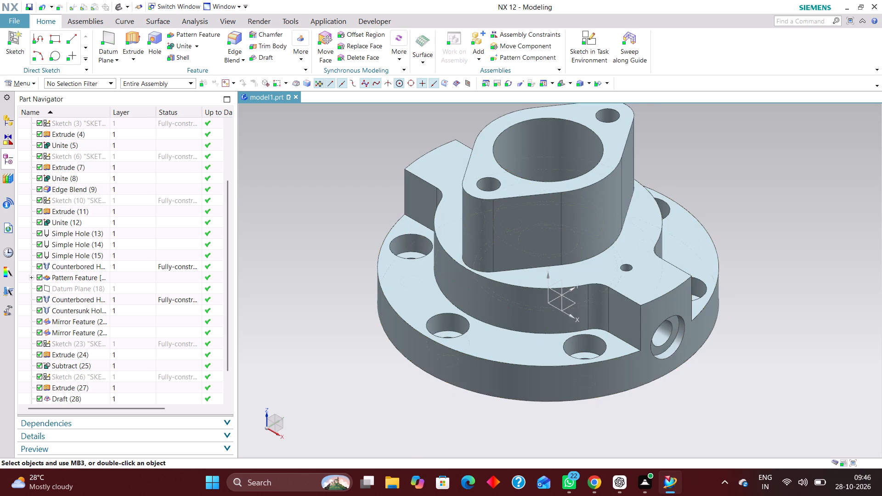
scroll(113, 250, up, 6)
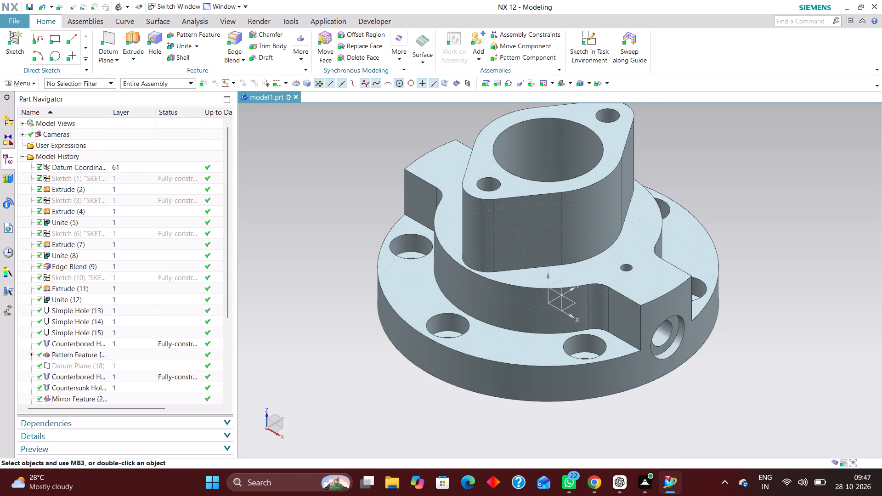
scroll(115, 294, down, 5)
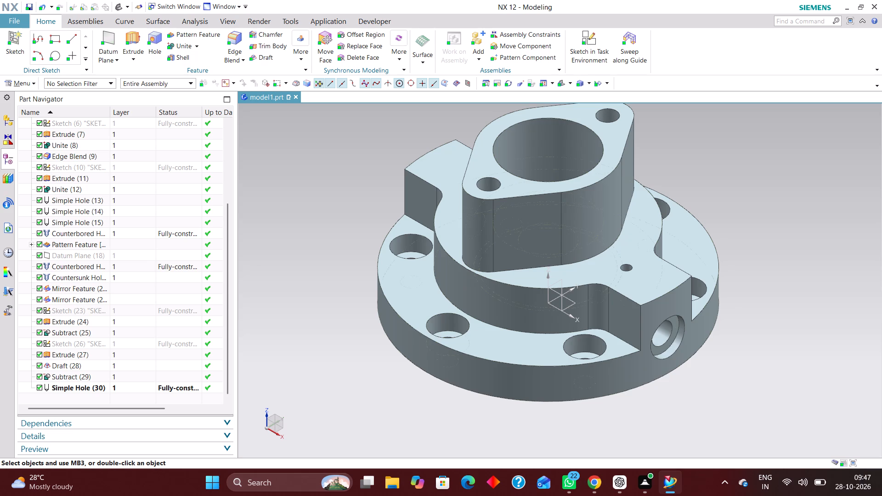
ctrl+click(79, 198)
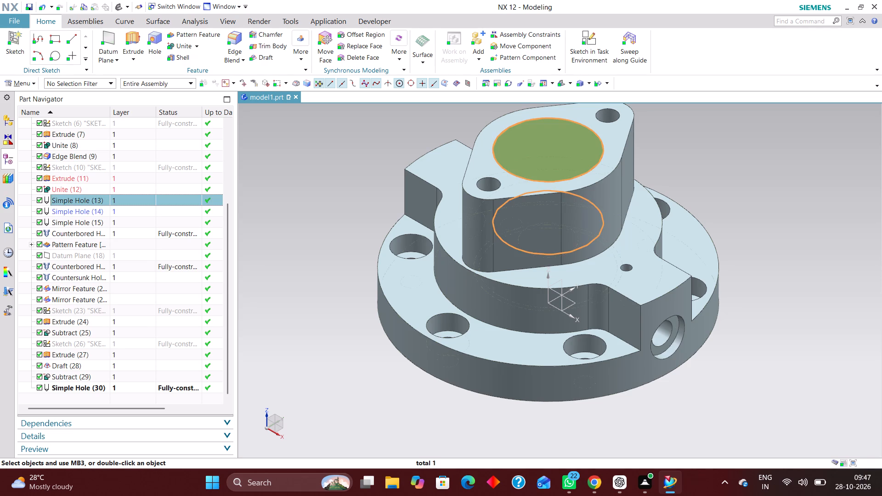
ctrl+click(83, 208)
ctrl+click(86, 221)
ctrl+click(87, 233)
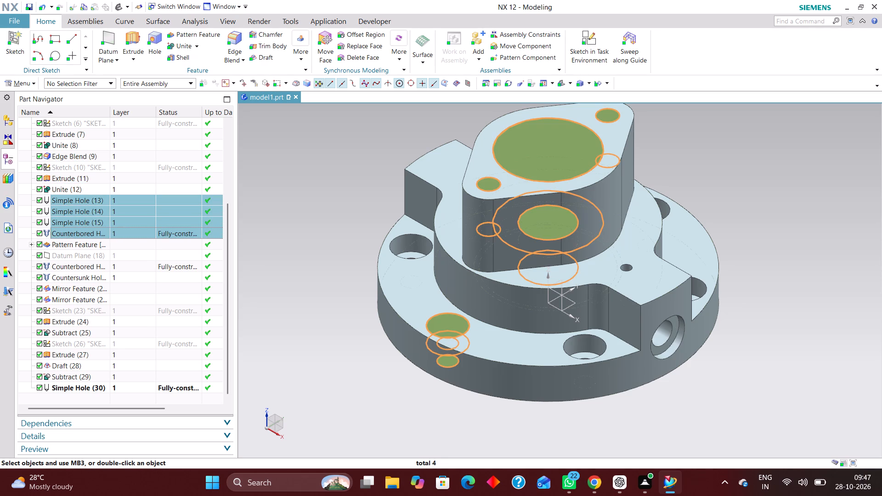
ctrl+click(89, 266)
ctrl+click(90, 275)
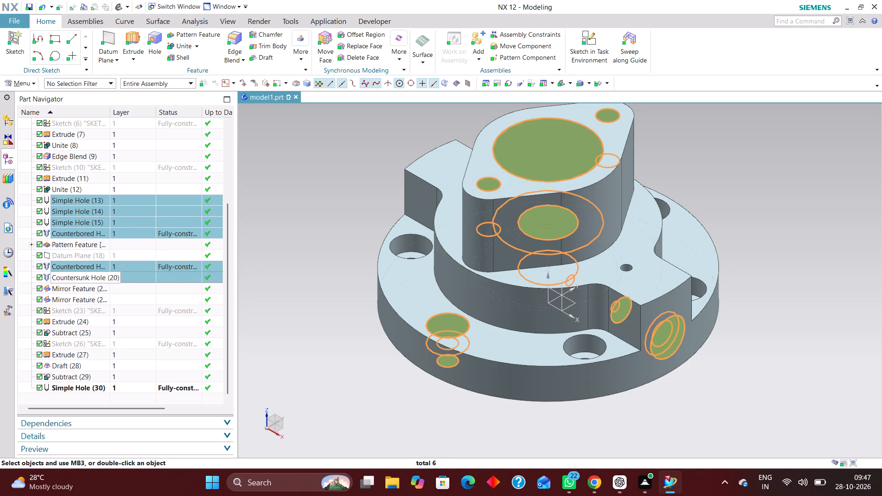
ctrl+click(79, 385)
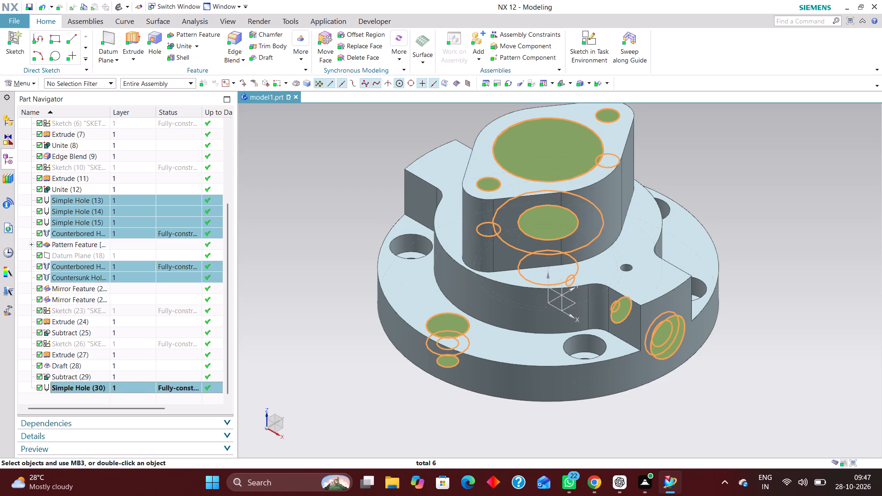
right_click(110, 385)
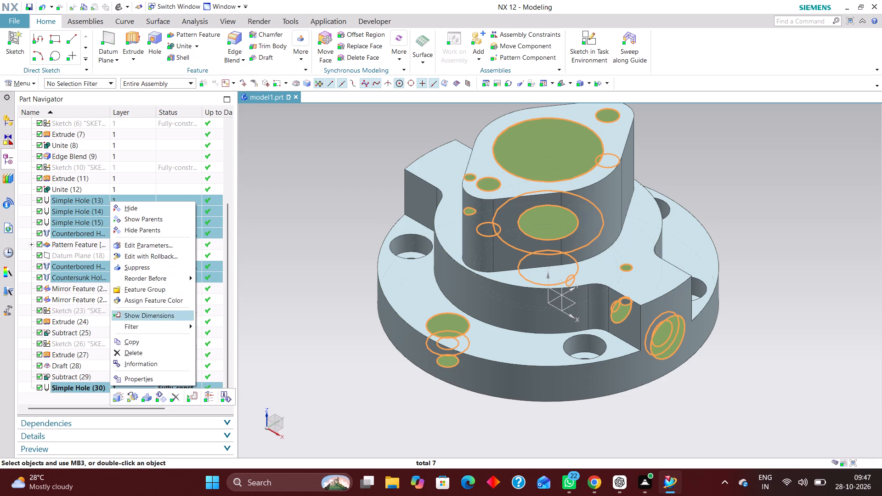
click(134, 286)
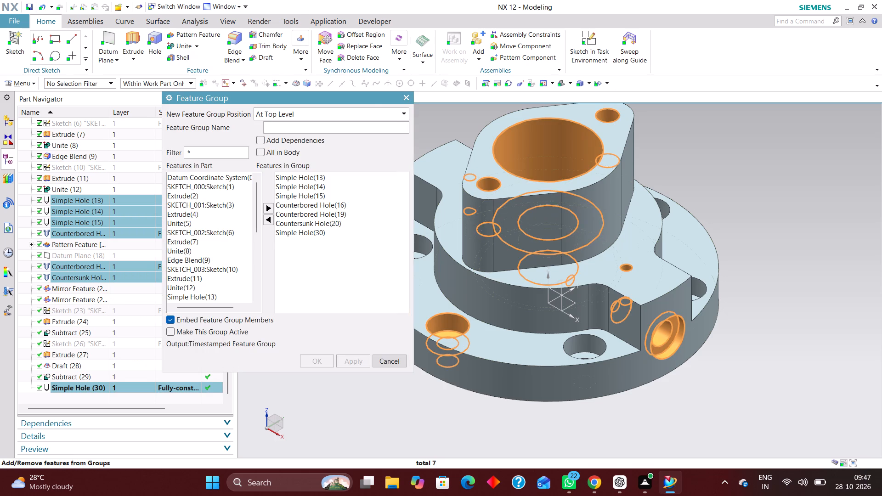
text(HOLES)
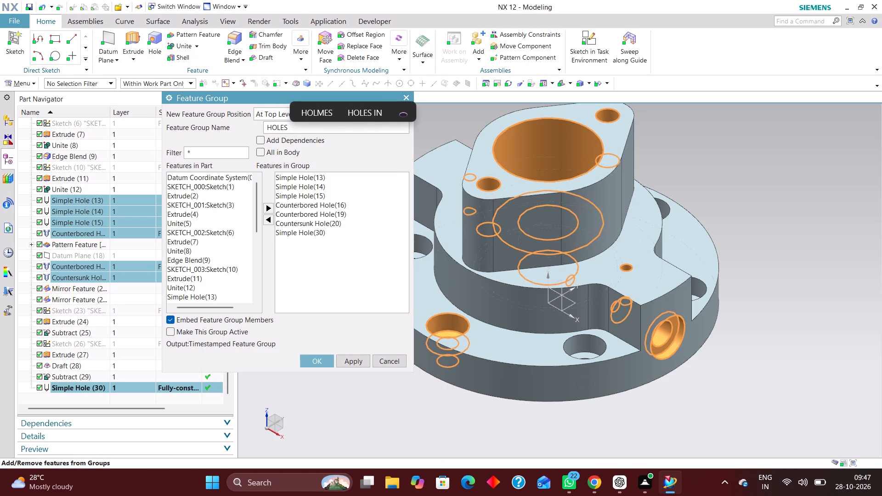
click(317, 362)
Reorder the Unite (5) feature to just after Extrude (11) in the model history.
scroll(151, 290, up, 6)
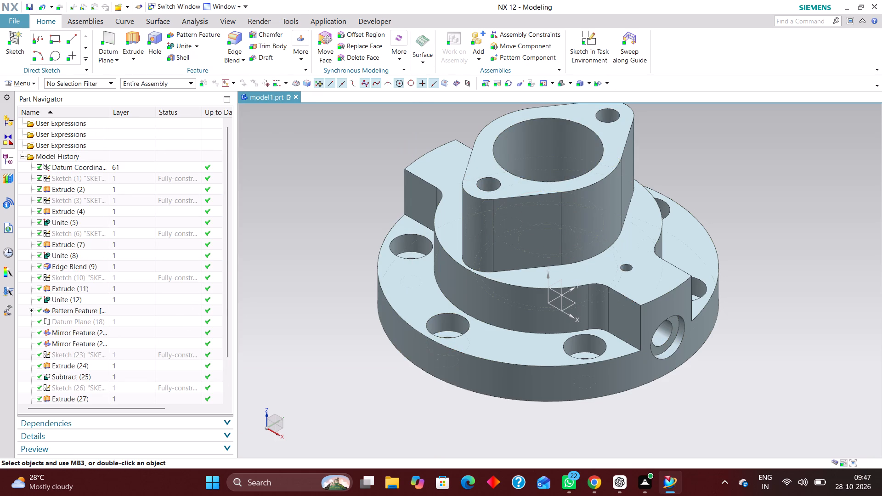
scroll(136, 222, down, 3)
scroll(134, 226, up, 4)
click(129, 166)
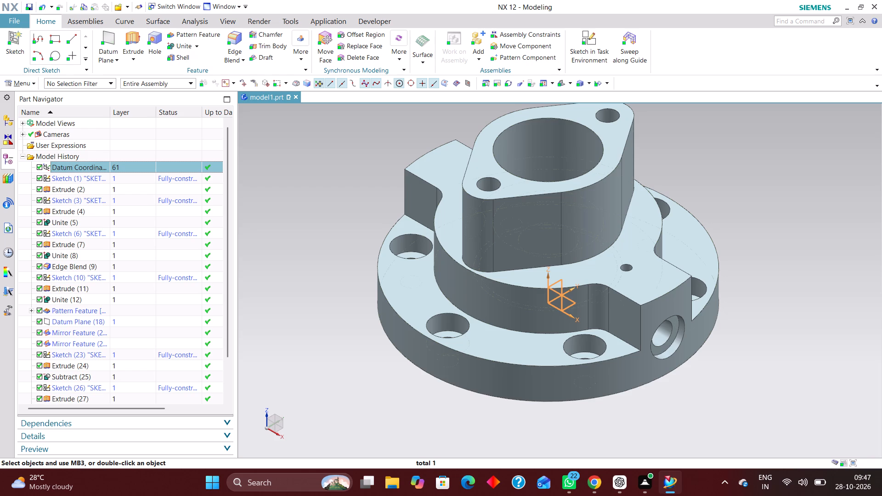
right_drag(140, 178, 136, 183)
right_drag(105, 226, 66, 290)
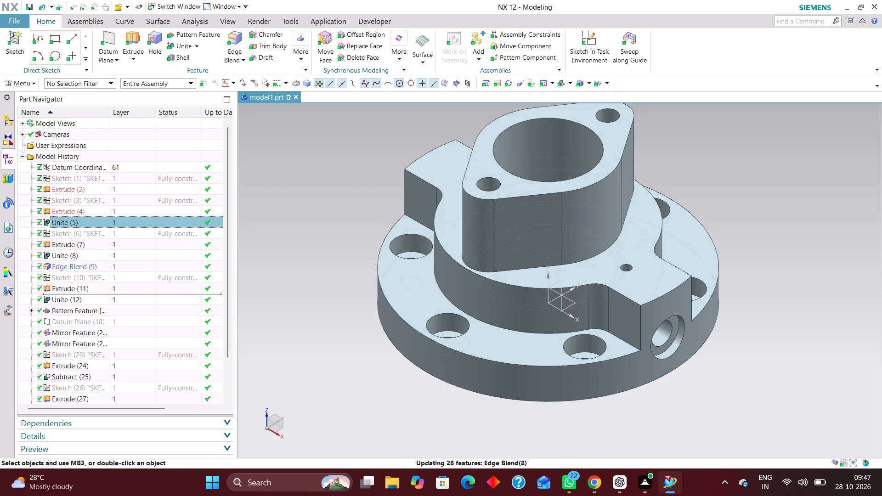
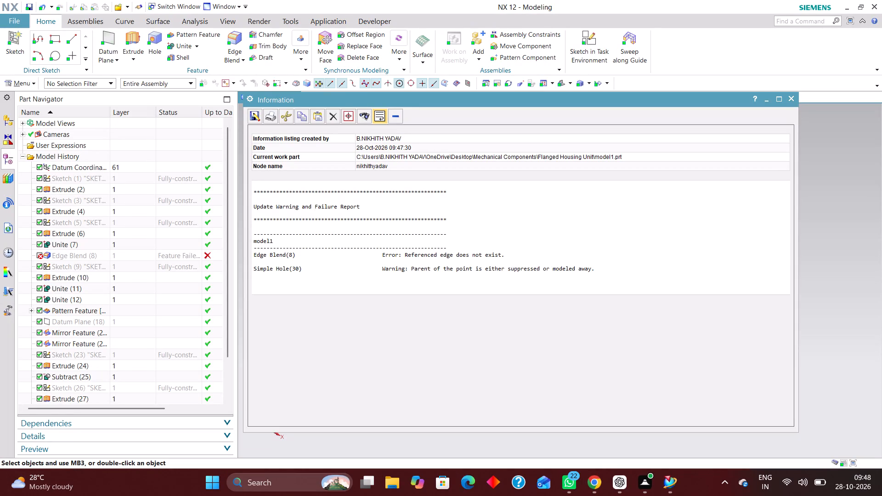
Dismiss the update report and undo the reordering of the Unite (5) feature in the model history.
click(792, 99)
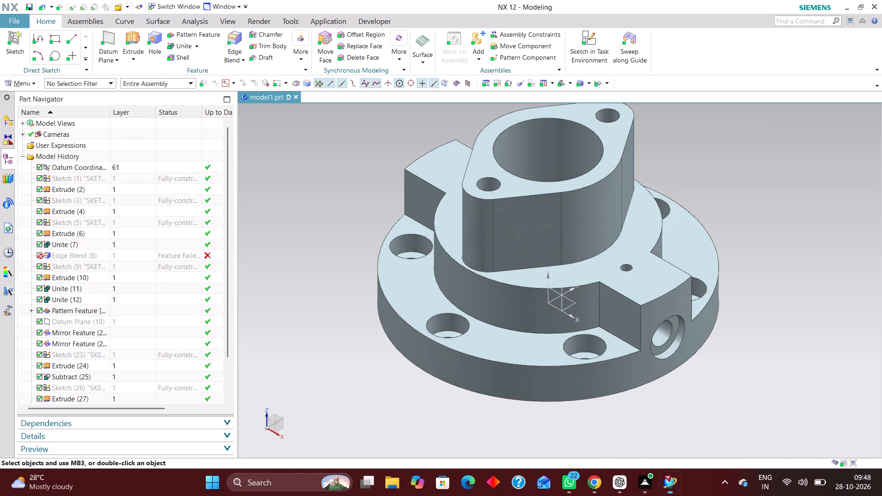
click(41, 5)
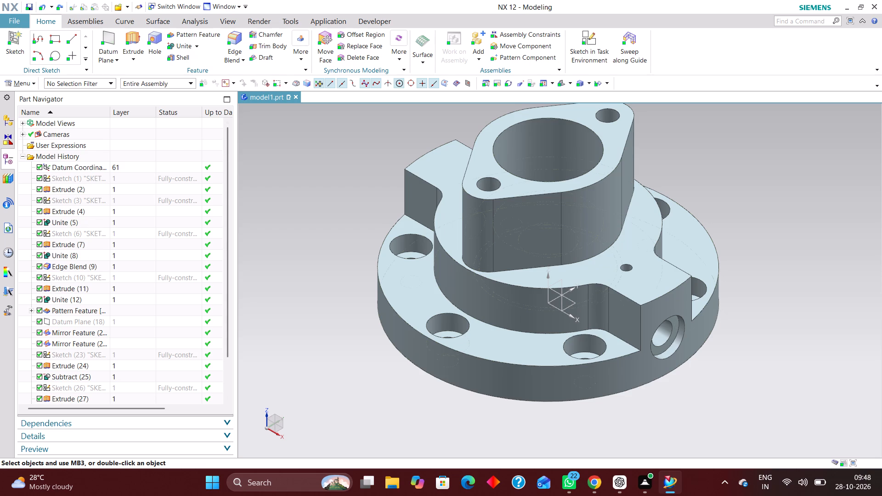
Section the housing on the X plane at 0 offset and examine its central bore and flange holes.
scroll(142, 281, down, 1)
middle_drag(333, 285, 354, 261)
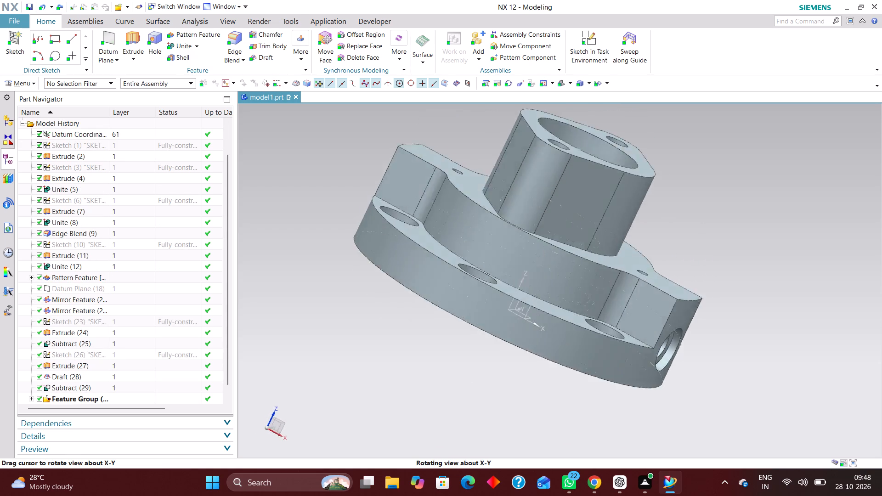
middle_drag(354, 261, 332, 261)
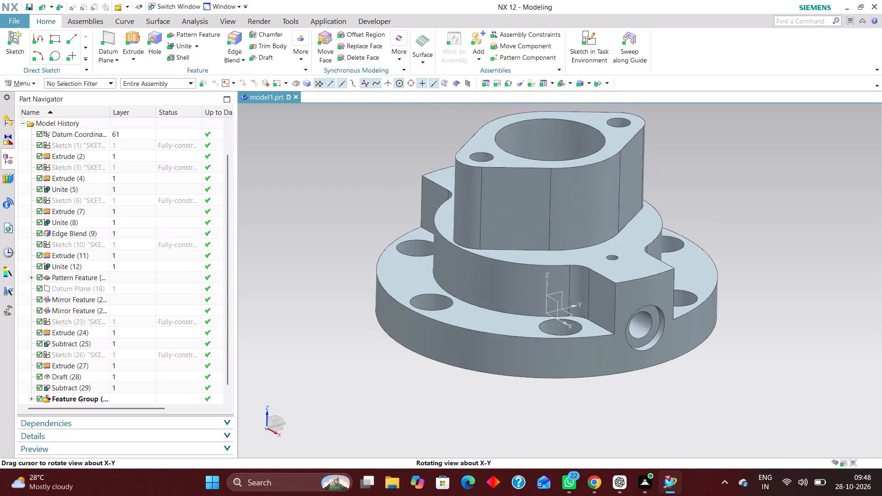
middle_drag(332, 261, 330, 261)
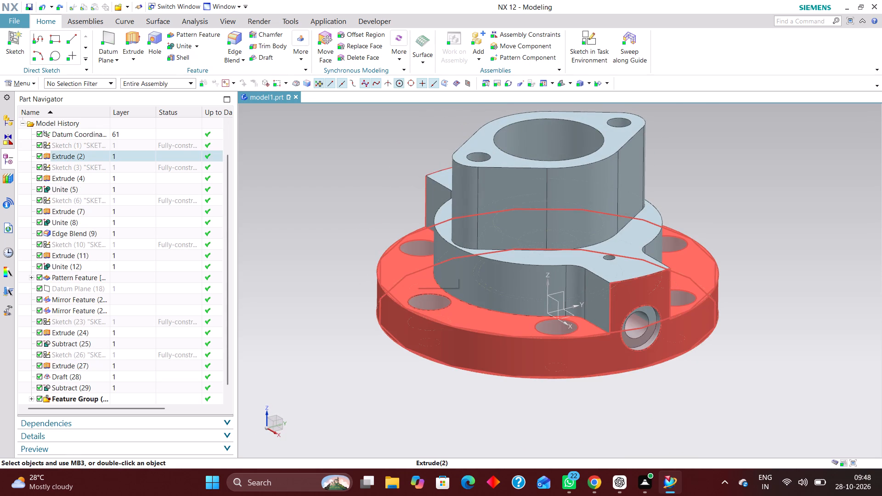
key(ctrl+h)
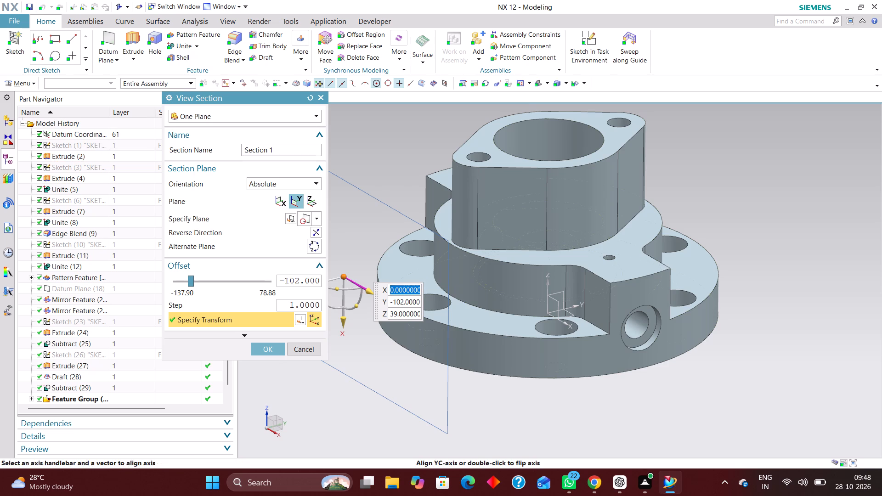
drag(337, 280, 402, 270)
scroll(477, 280, down, 3)
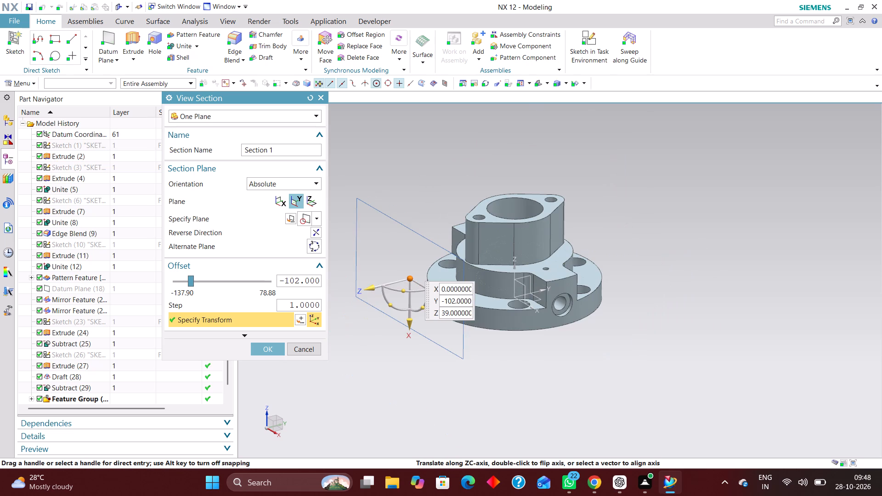
drag(372, 286, 379, 291)
click(279, 200)
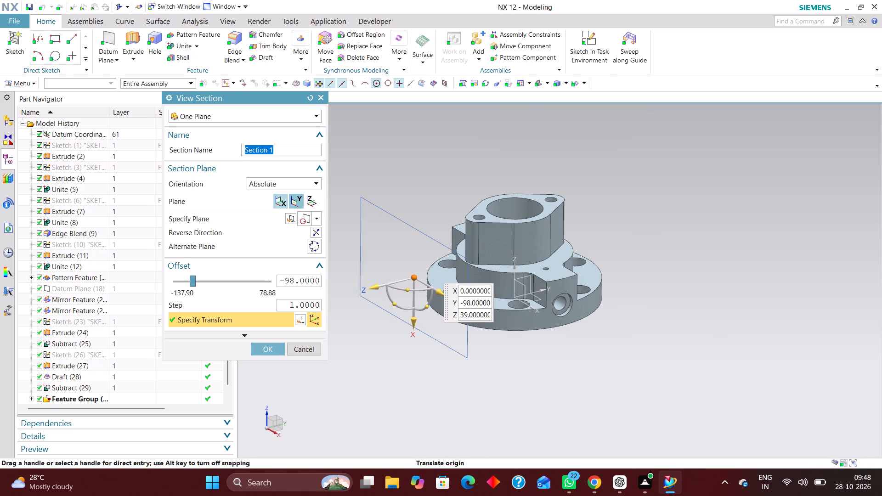
right_drag(658, 206, 628, 211)
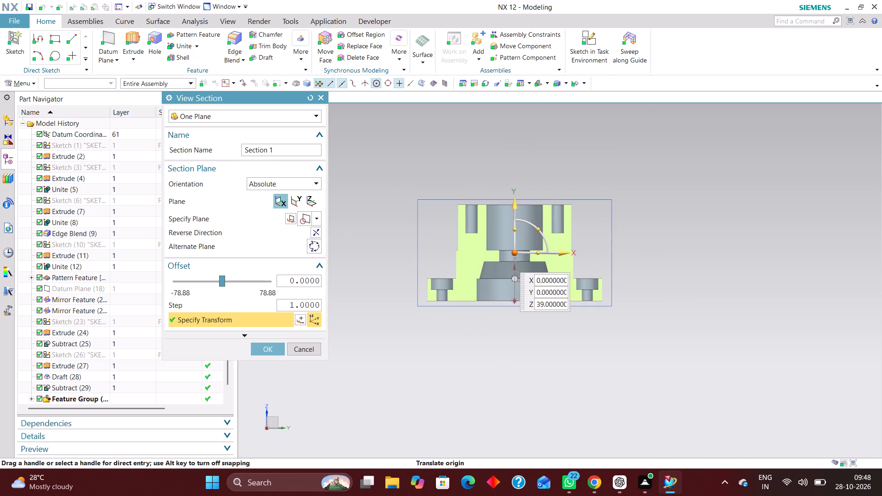
click(272, 346)
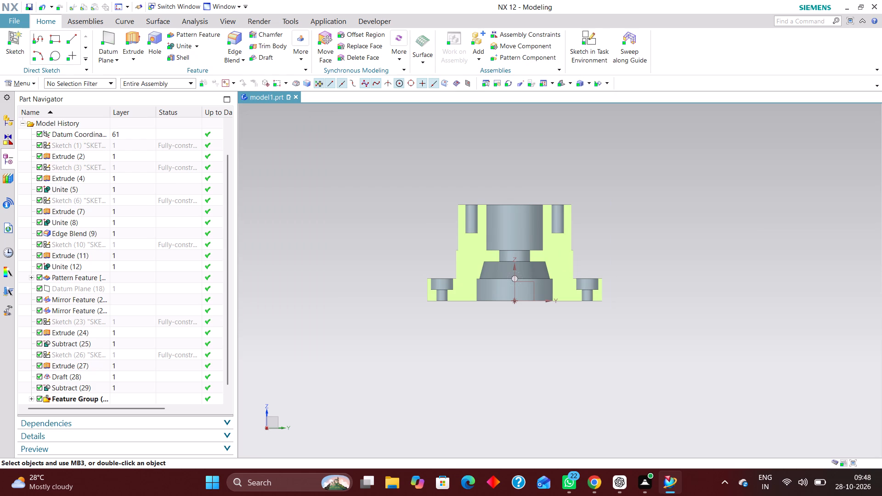
scroll(490, 292, up, 3)
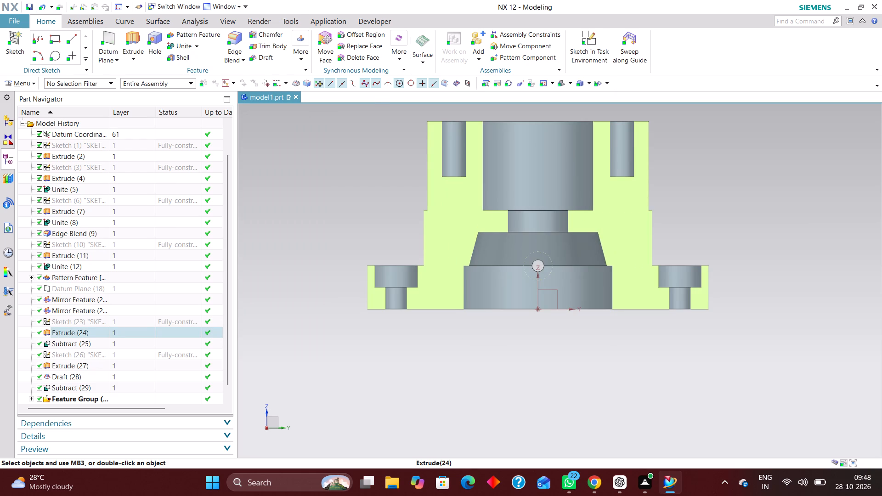
scroll(447, 284, down, 4)
middle_drag(608, 265, 565, 274)
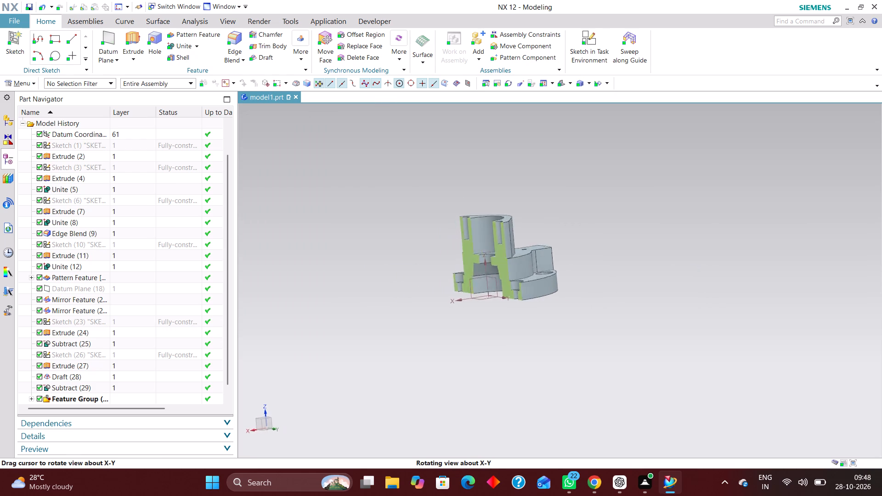
middle_drag(565, 274, 609, 276)
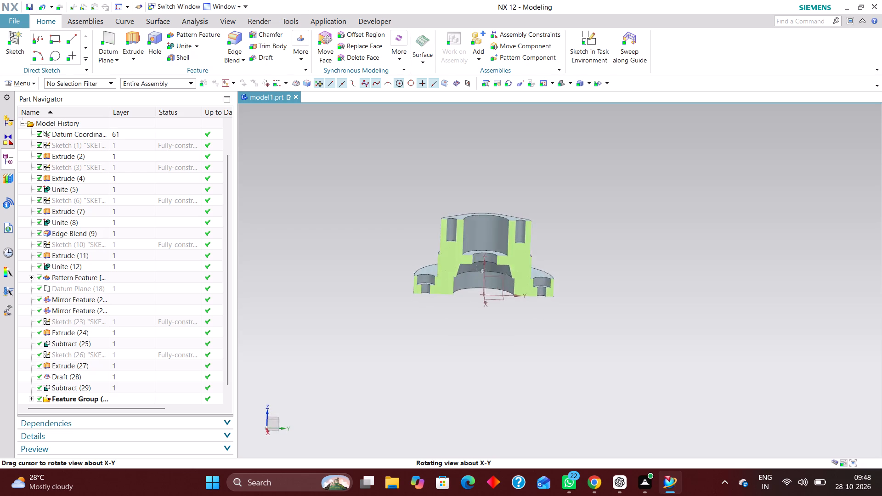
middle_drag(609, 276, 582, 270)
scroll(582, 269, up, 1)
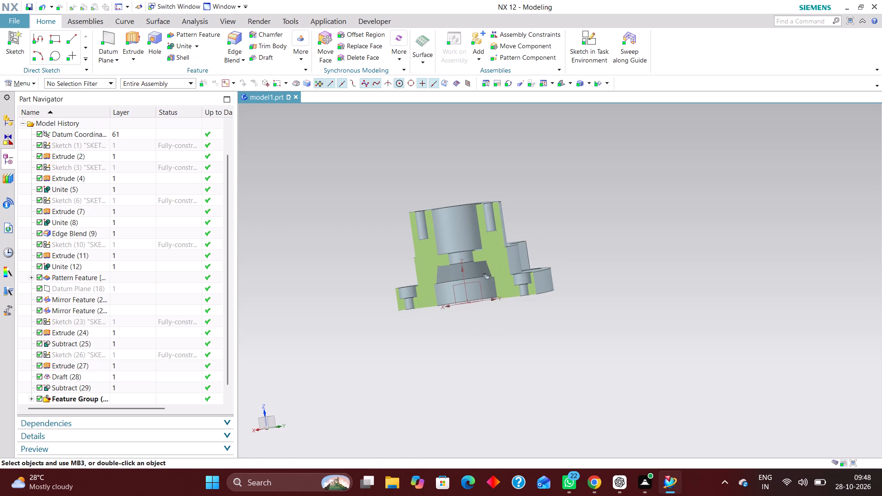
Undo the X-plane section and the grouping of the holes into the HOLES feature group.
click(45, 8)
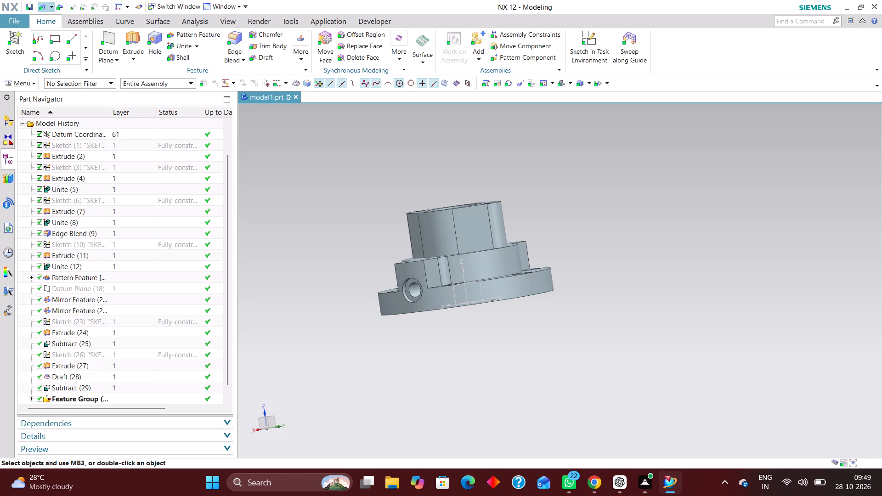
click(44, 8)
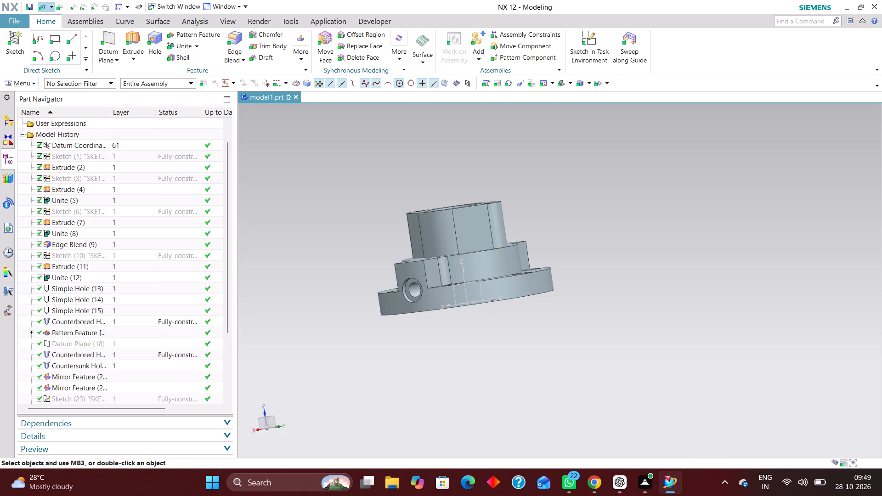
Preview a Y-plane section of the housing at 0 offset to examine the side ports, and cancel the section.
key(ctrl+h)
click(292, 199)
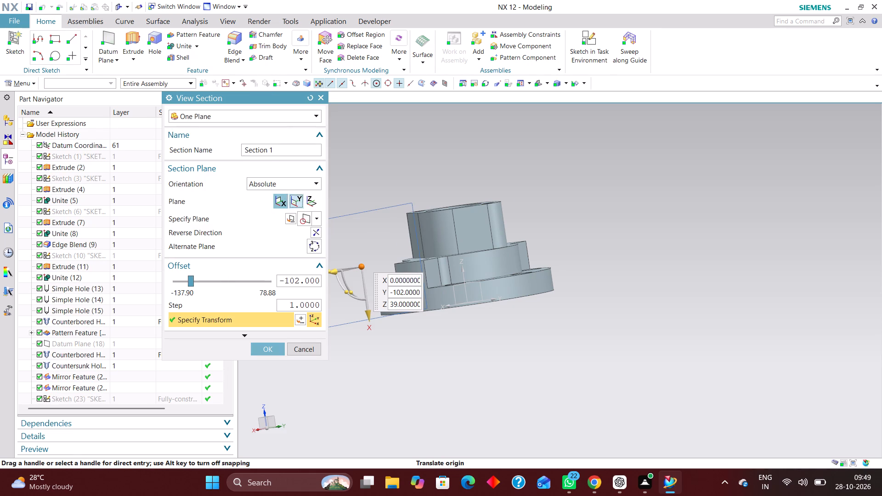
right_drag(793, 242, 653, 245)
middle_drag(648, 262, 563, 258)
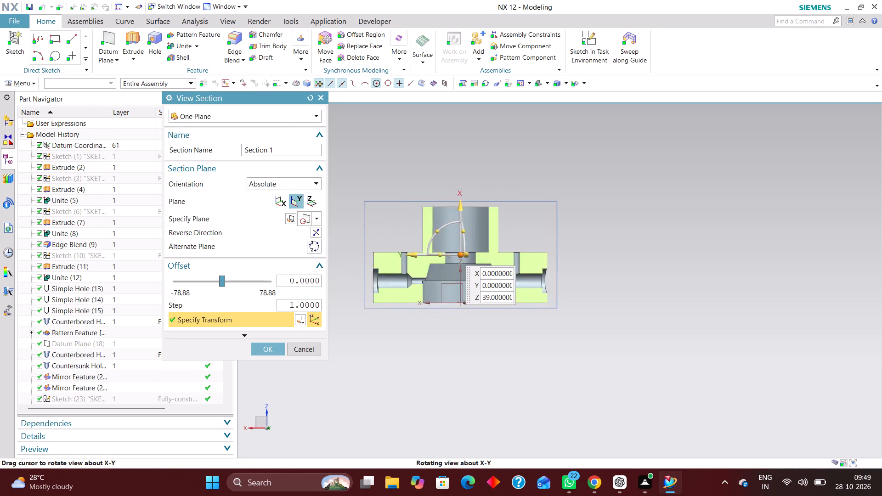
middle_drag(563, 258, 554, 256)
right_drag(735, 229, 674, 231)
drag(323, 345, 315, 354)
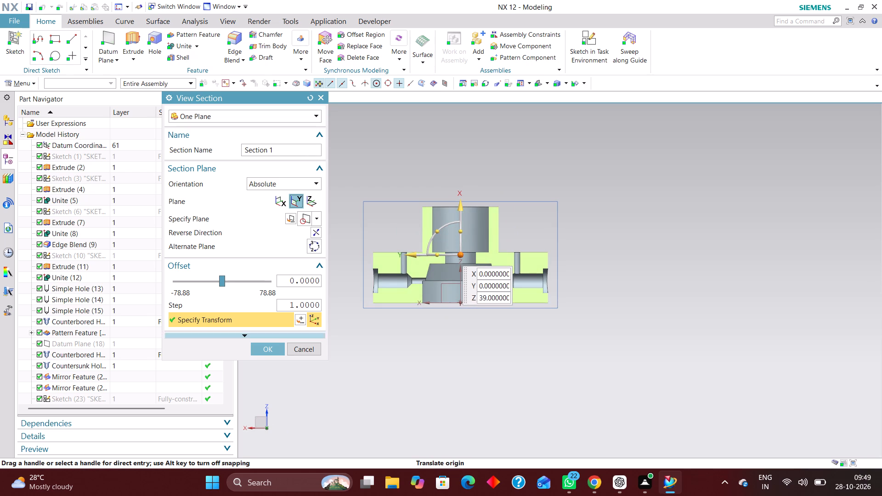
click(311, 346)
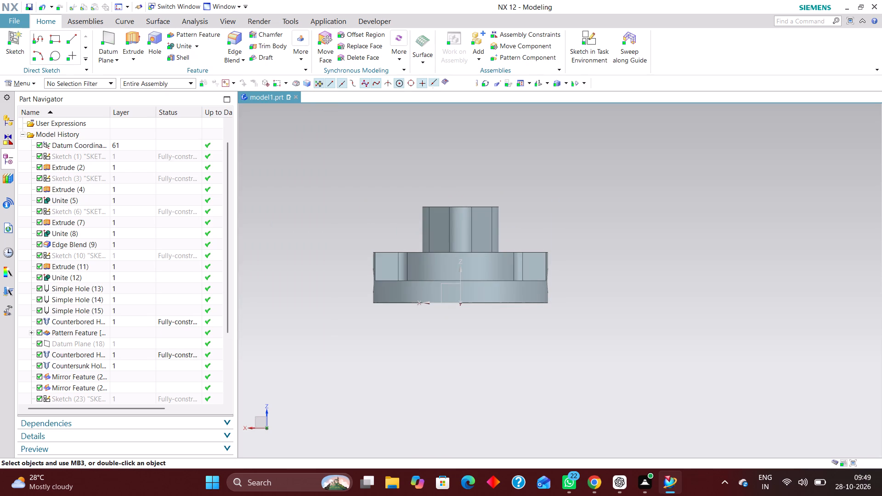
Review the model history from the datum coordinate system to the last hole, checking Sketch (26) and Sketch (23).
scroll(123, 260, up, 5)
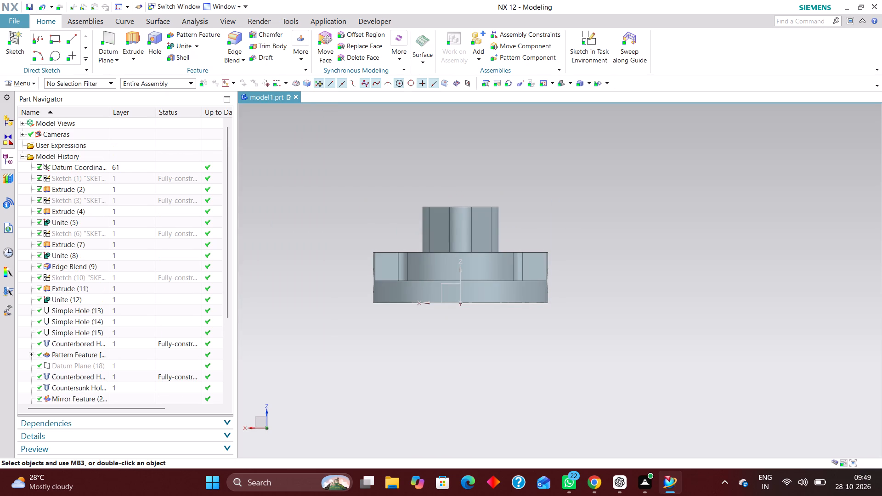
scroll(102, 362, down, 3)
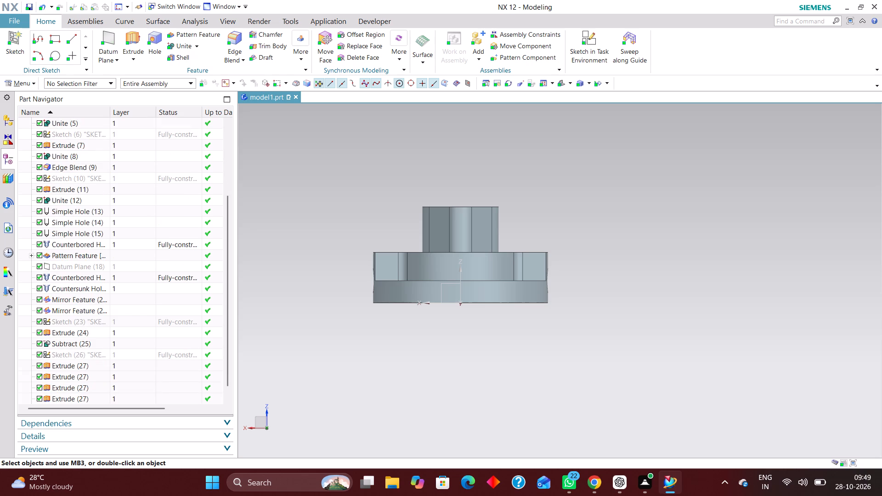
click(90, 354)
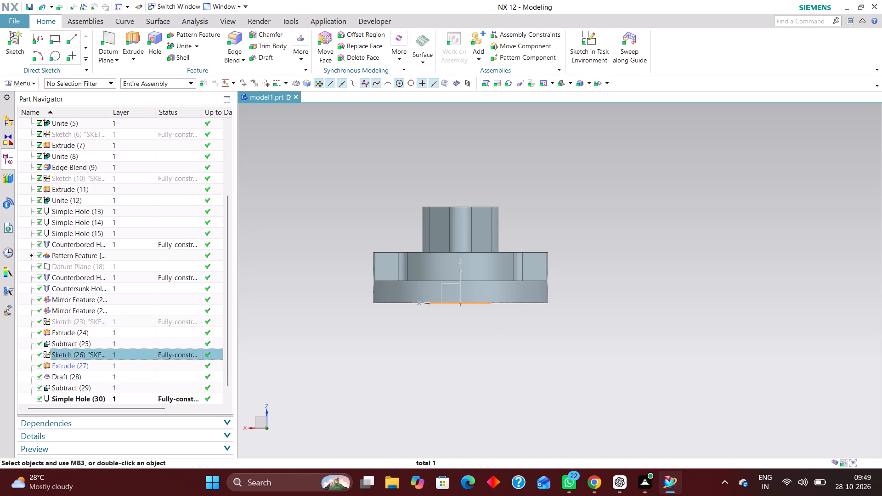
click(101, 320)
click(102, 354)
click(254, 331)
scroll(153, 288, up, 2)
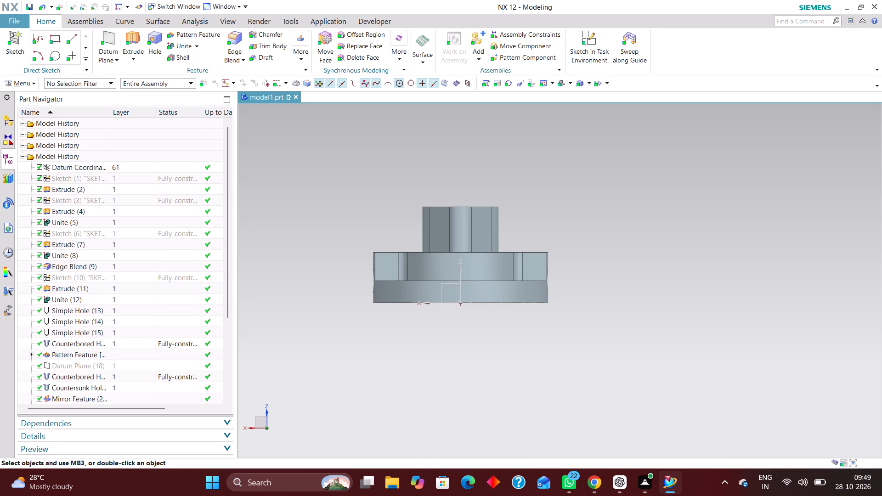
scroll(154, 288, up, 2)
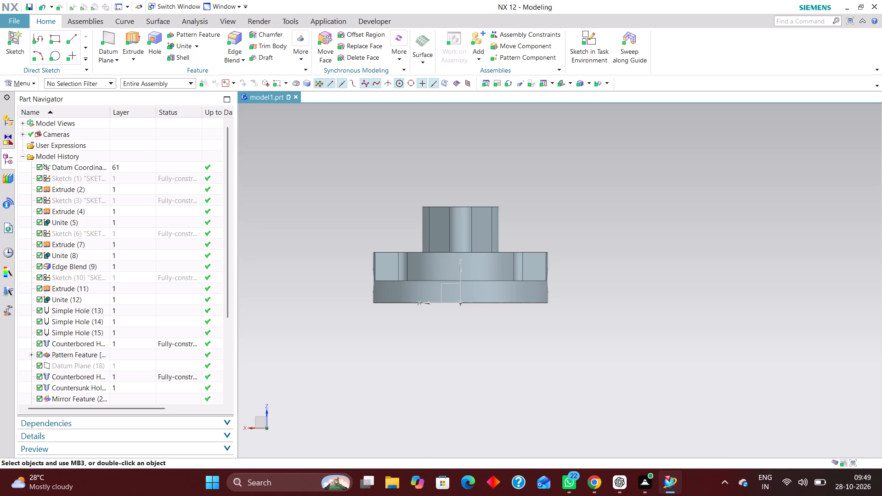
Move the datum coordinate system to layer 220 through its object display settings.
click(126, 166)
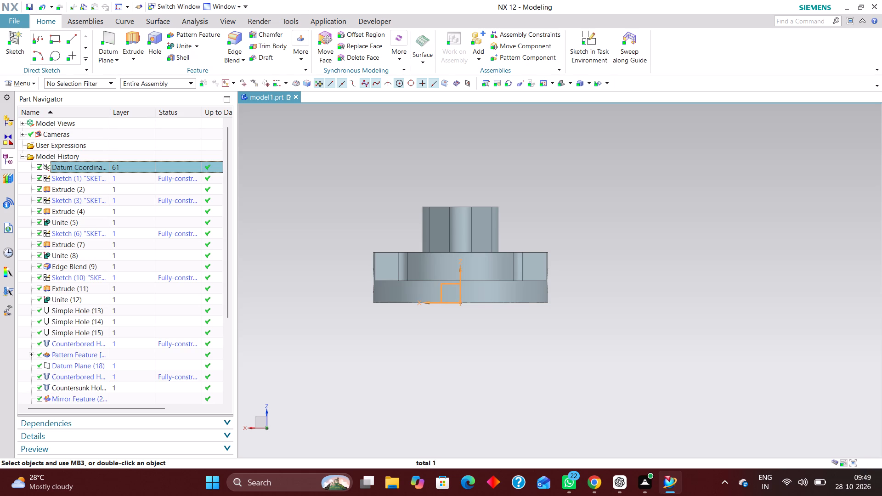
key(ctrl+j)
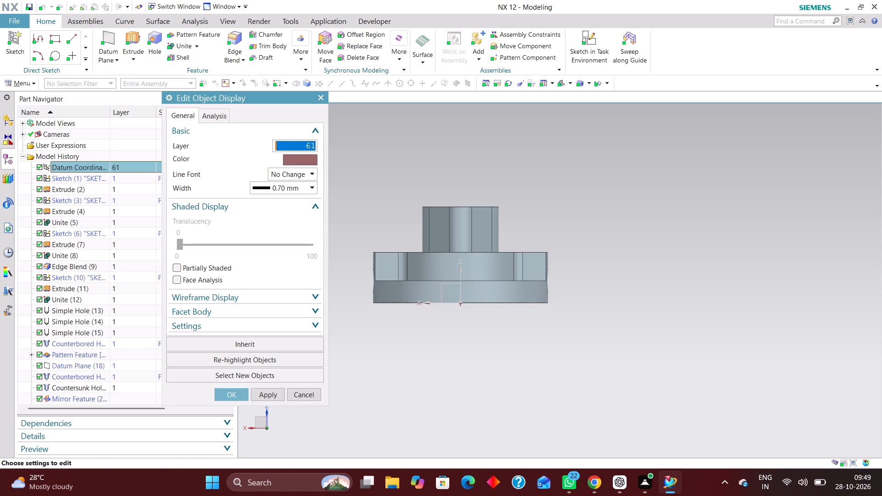
text(220.)
key(BackSpace)
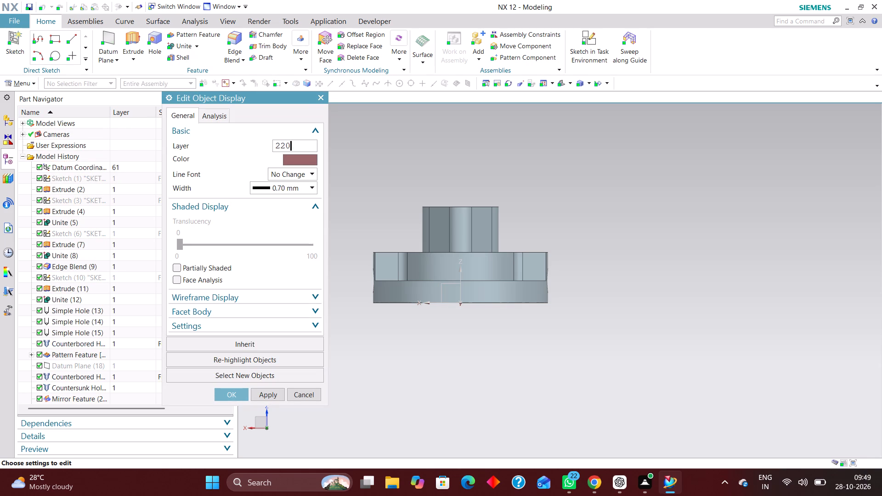
key(Return)
Move Sketch (1) to layer 2.
click(127, 176)
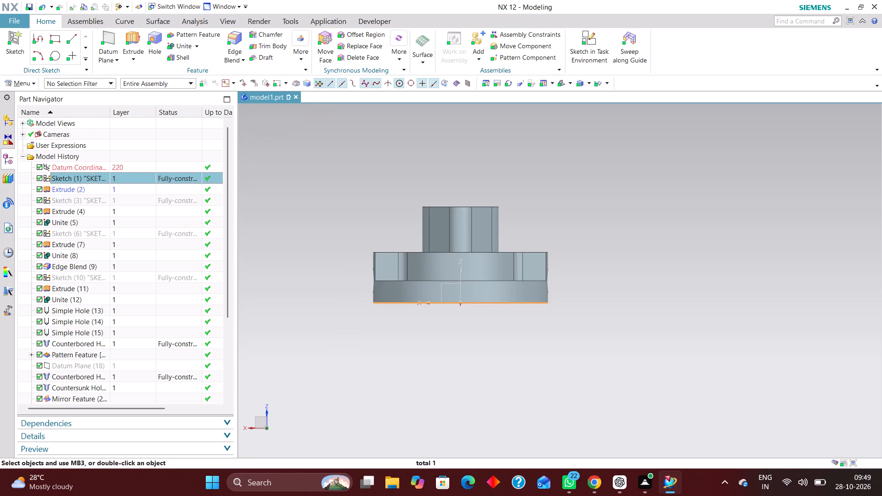
key(ctrl+j)
key(2)
key(Return)
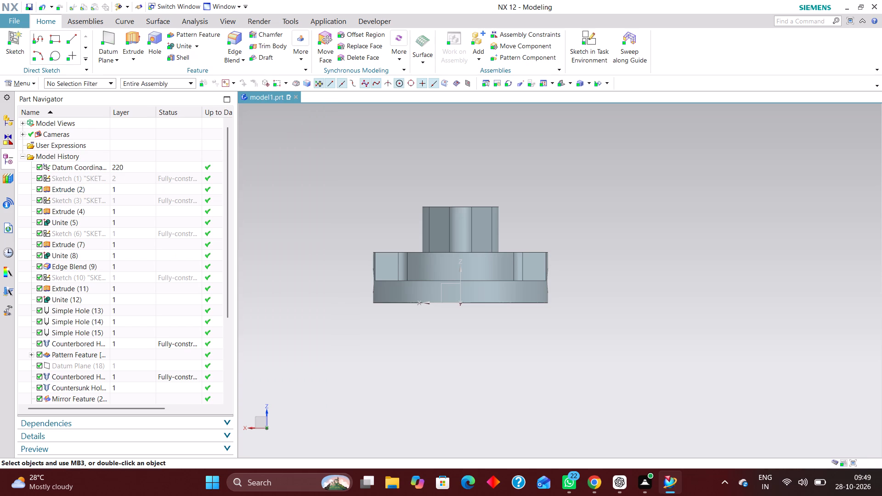
Set the layer of Extrude (2) to 2.
click(122, 186)
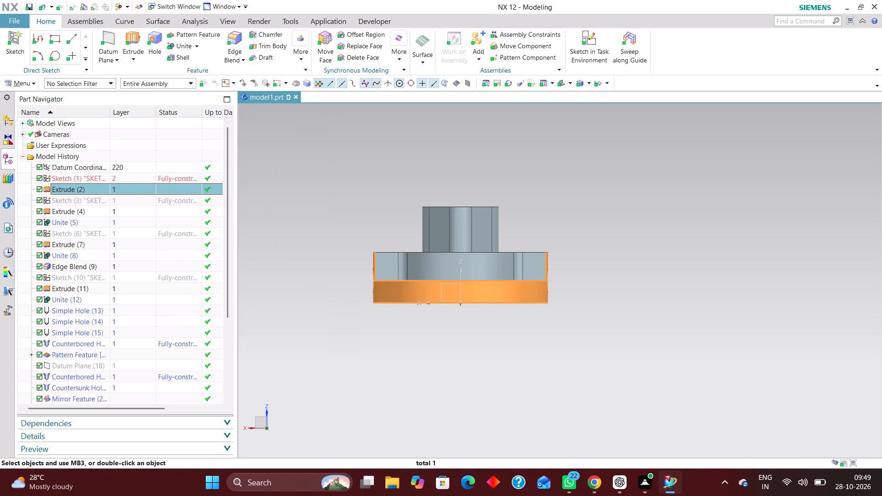
key(ctrl+j)
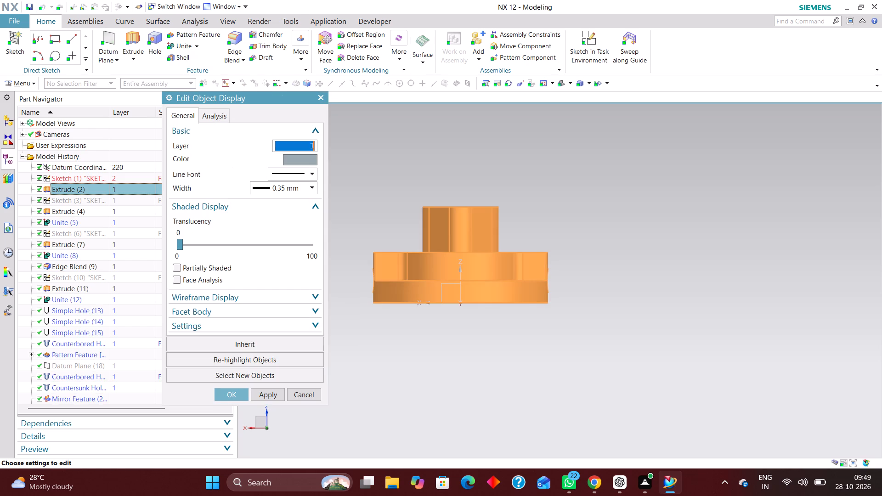
key(2)
key(Return)
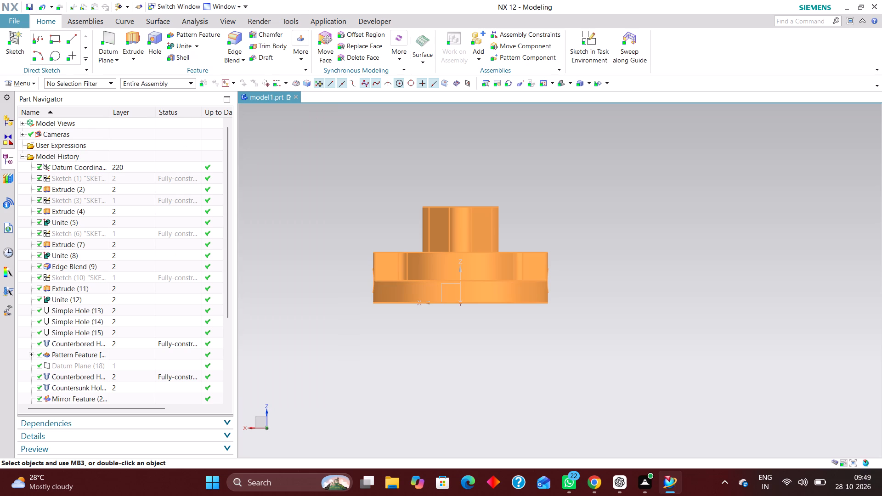
Move Sketch (3) to layer 12 through its object display settings.
click(130, 203)
key(ctrl+j)
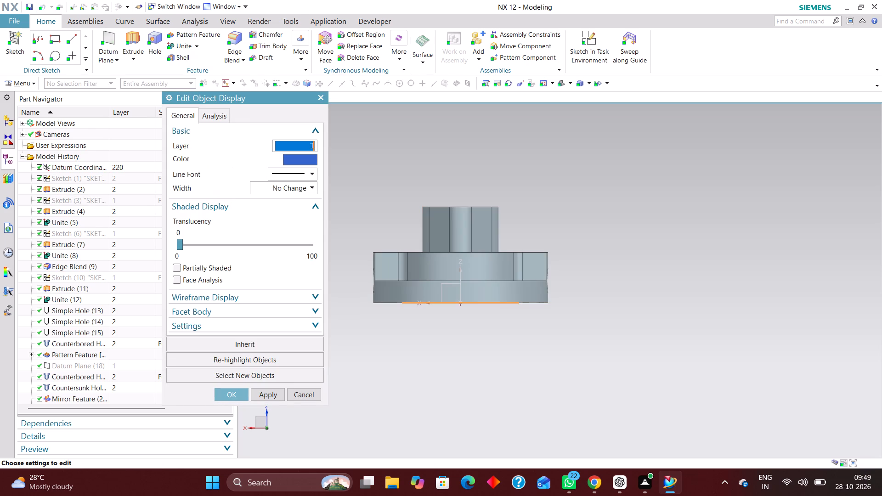
text(11\)
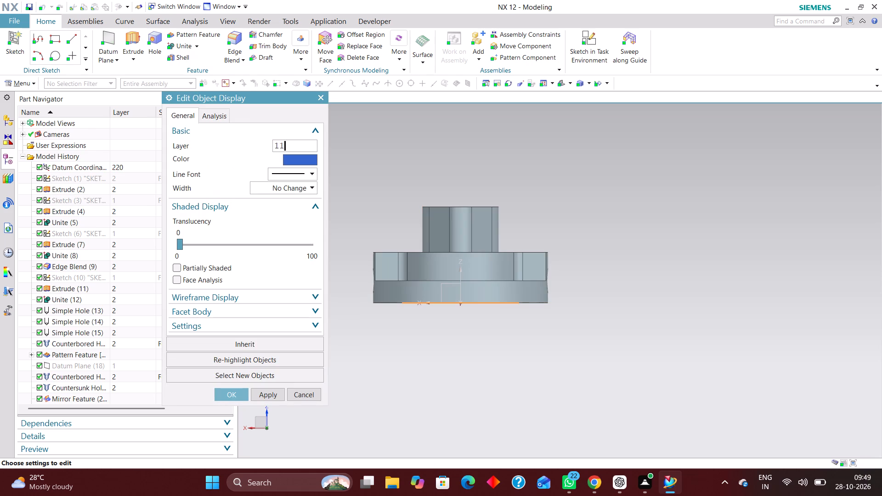
key(BackSpace)
key(BackSpace)
key(2)
key(Return)
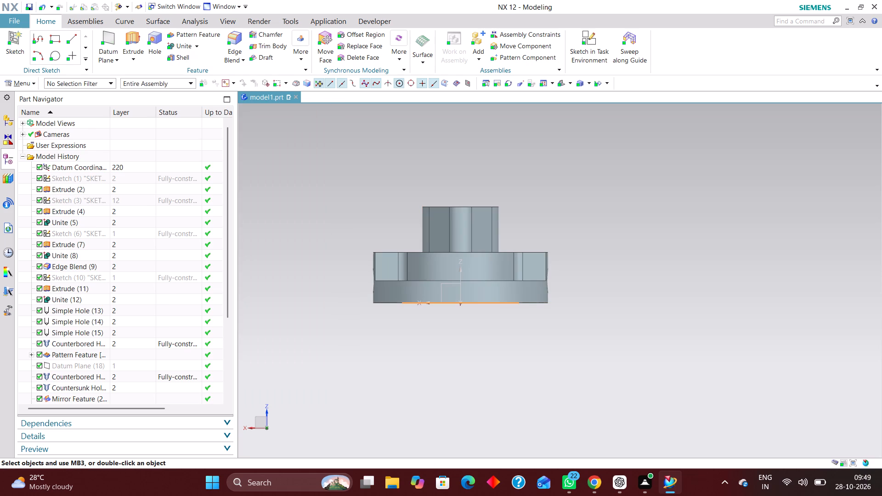
Move Sketch (6) to layer 13 through its object display settings.
click(127, 230)
key(ctrl+j)
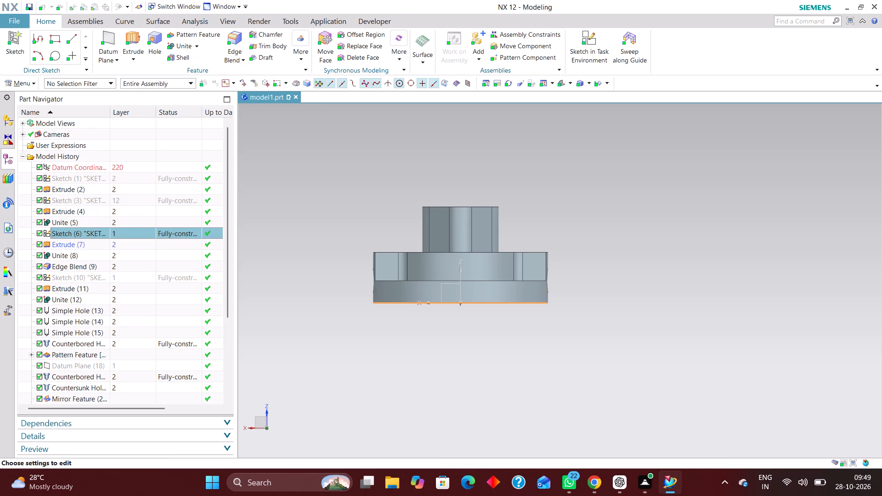
text(13)
key(Return)
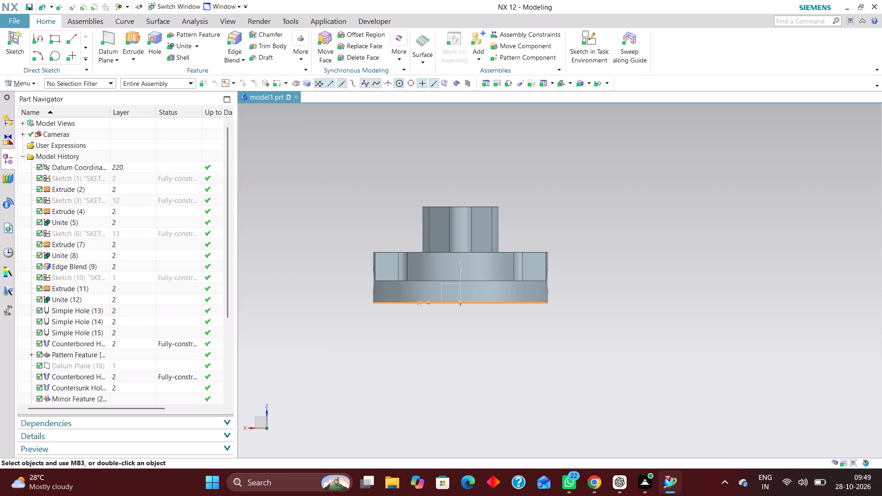
Move Sketch (10) to layer 14 through its object display settings.
click(129, 278)
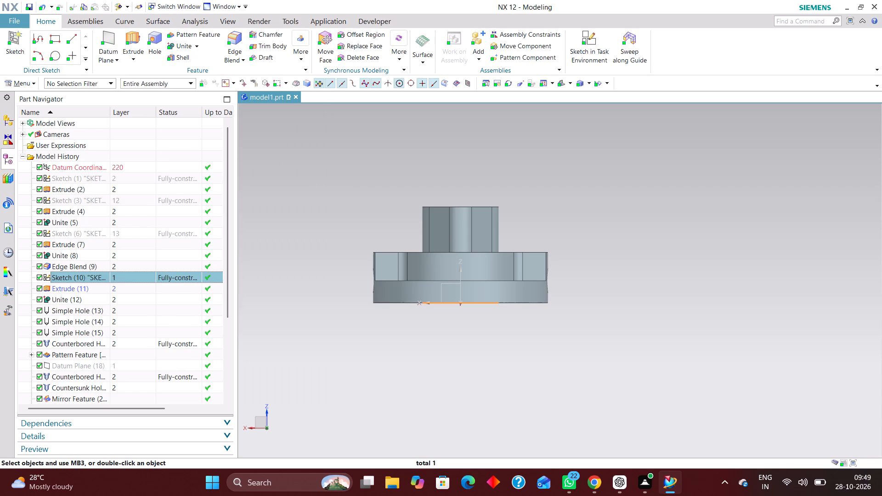
key(ctrl+j)
key(1)
key(4)
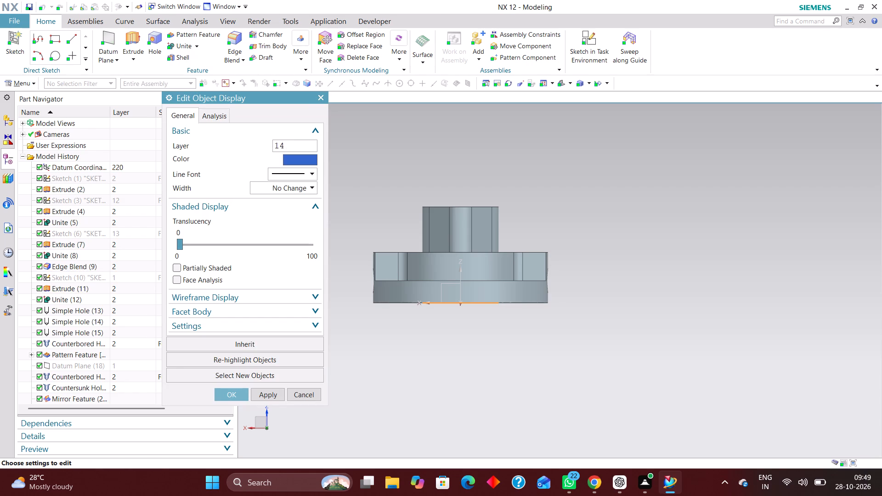
key(Return)
Move Datum Plane (18) to layer 169 through its object display settings.
scroll(118, 344, down, 4)
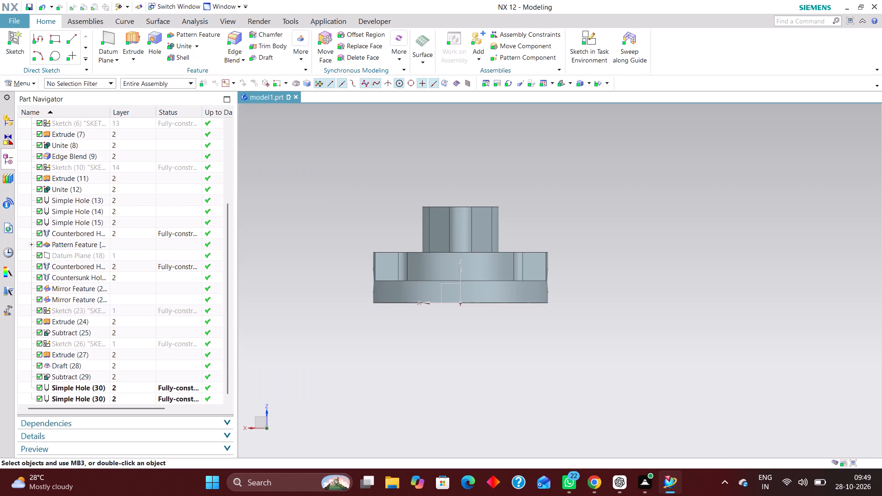
click(123, 254)
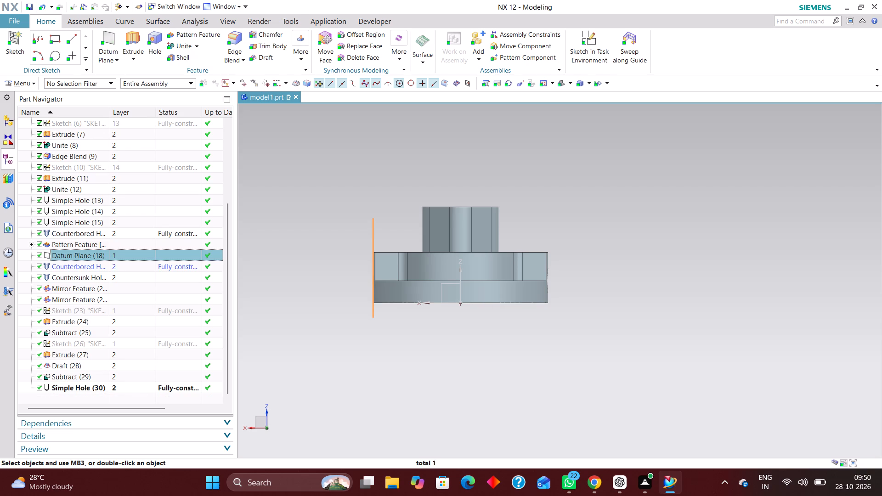
key(ctrl+j)
key(1)
text(69)
key(Return)
click(130, 255)
click(127, 252)
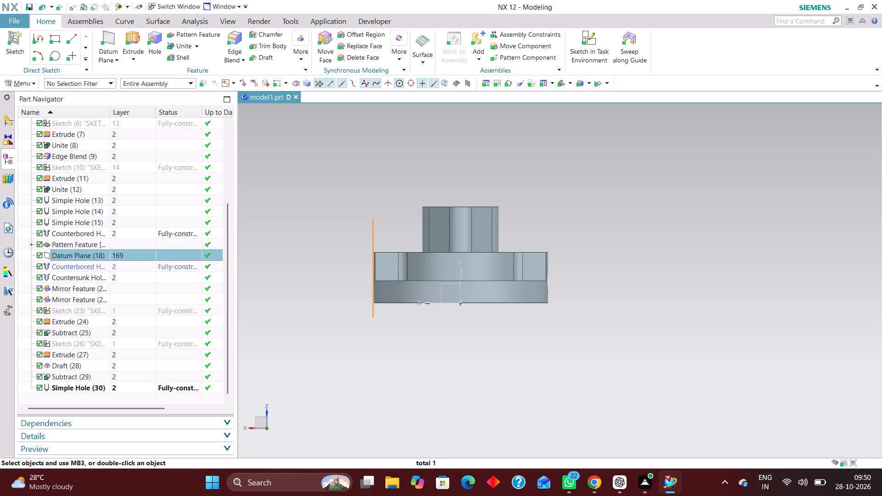
Move Sketch (23) to layer 15 through its object display settings.
click(124, 311)
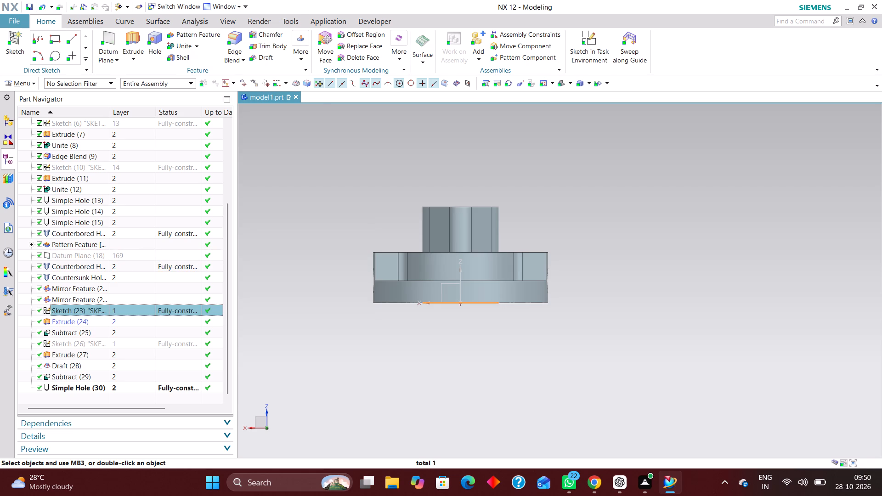
key(ctrl+j)
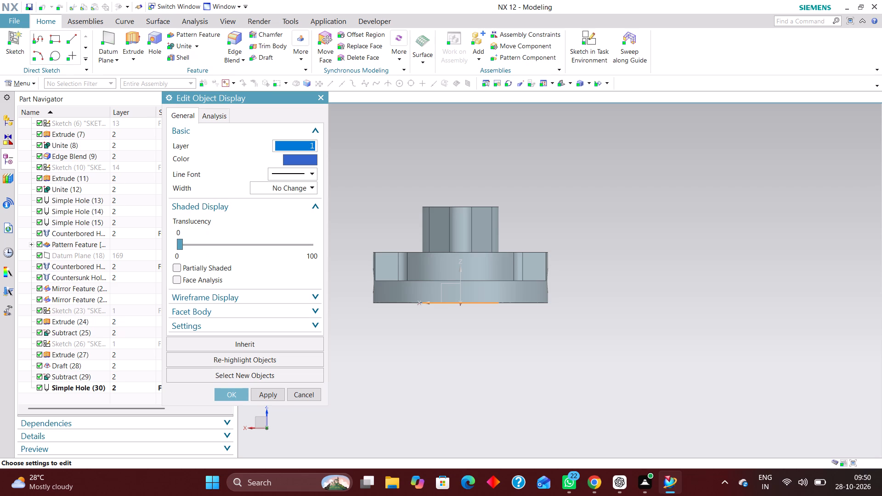
key(1)
key(5)
key(Return)
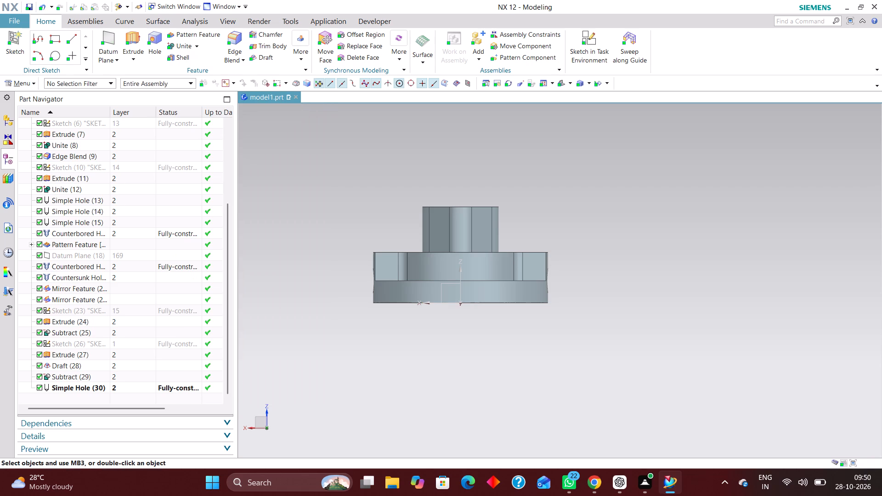
Move Sketch (26) to layer 16 through its object display settings.
click(127, 339)
key(ctrl+j)
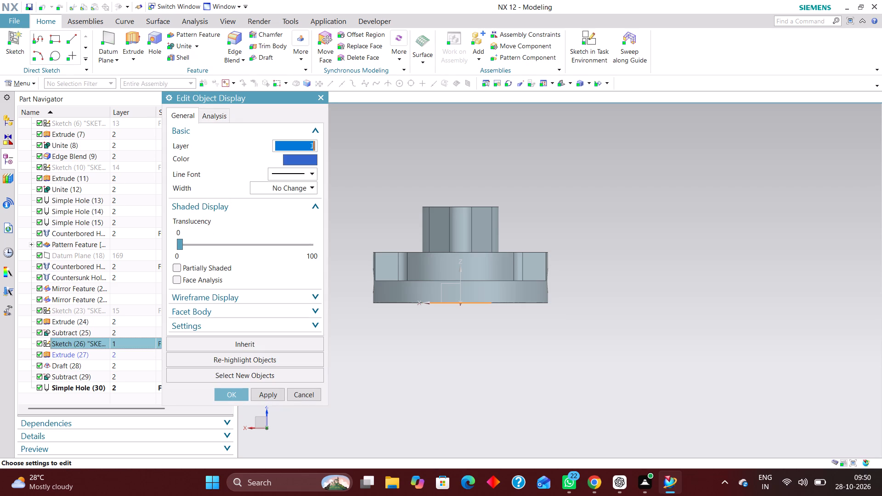
text(16)
key(Return)
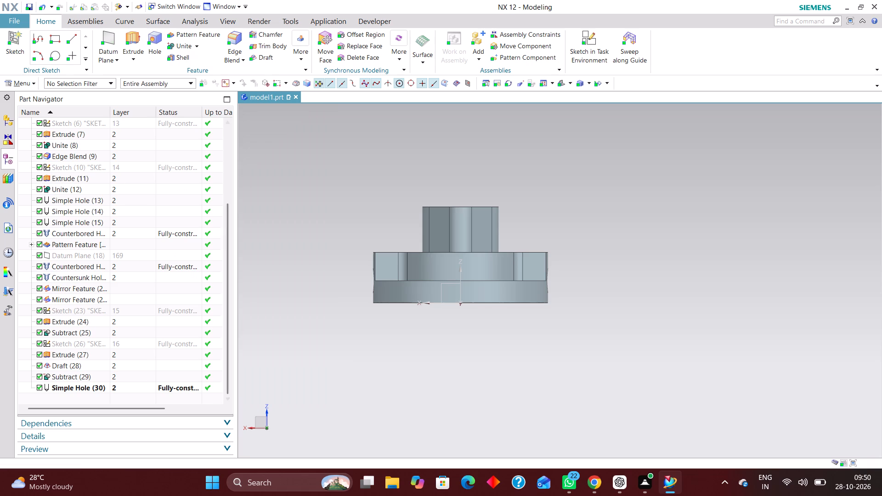
Check the end of the model history and examine the housing's top flange, side port, bolt holes and underside bore.
scroll(105, 329, down, 9)
scroll(96, 281, up, 4)
scroll(97, 273, down, 5)
scroll(82, 344, up, 6)
scroll(110, 205, down, 10)
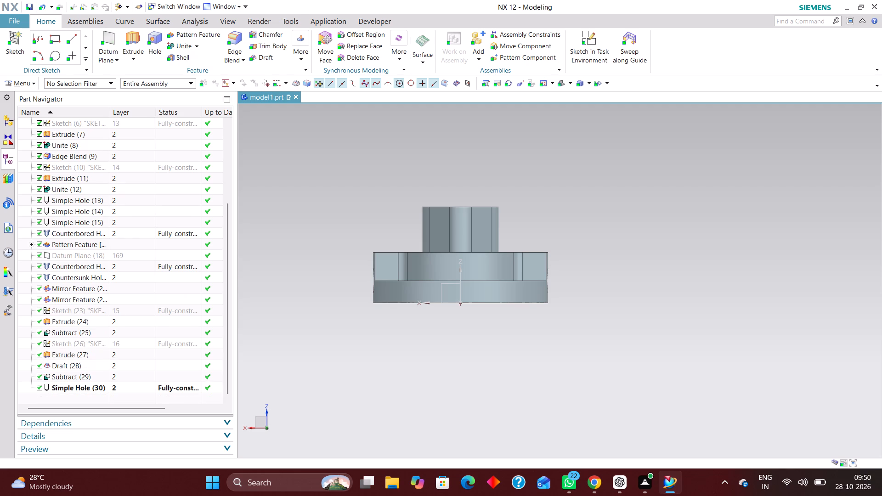
middle_drag(563, 214, 546, 244)
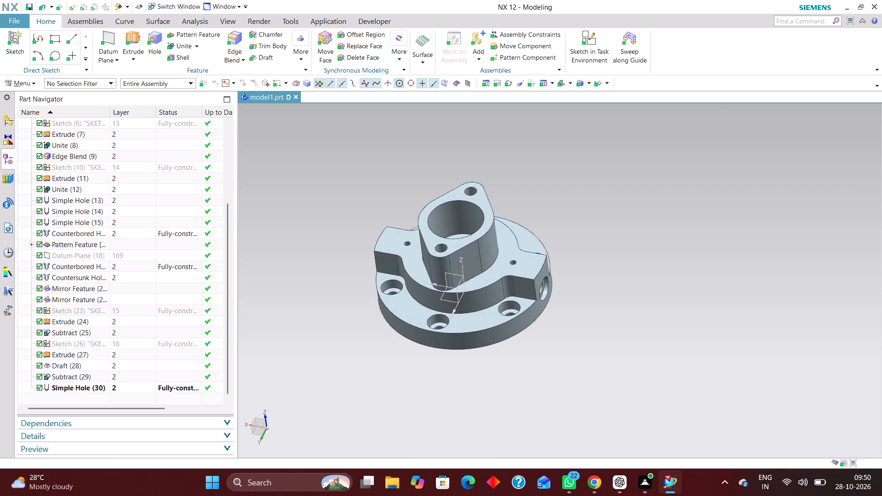
key(End)
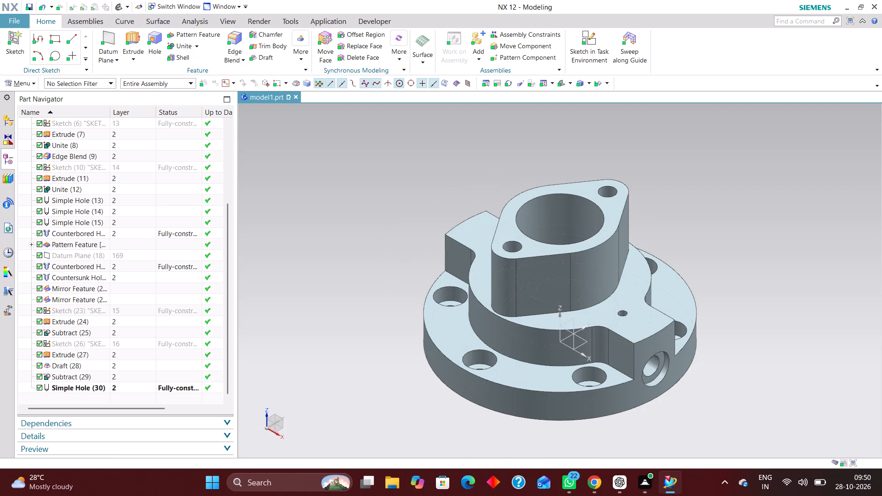
middle_drag(442, 183, 449, 187)
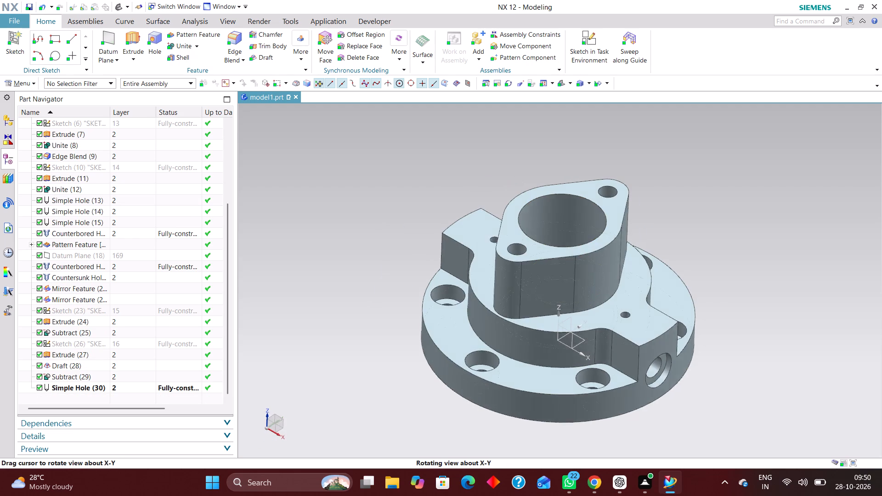
middle_drag(449, 187, 440, 200)
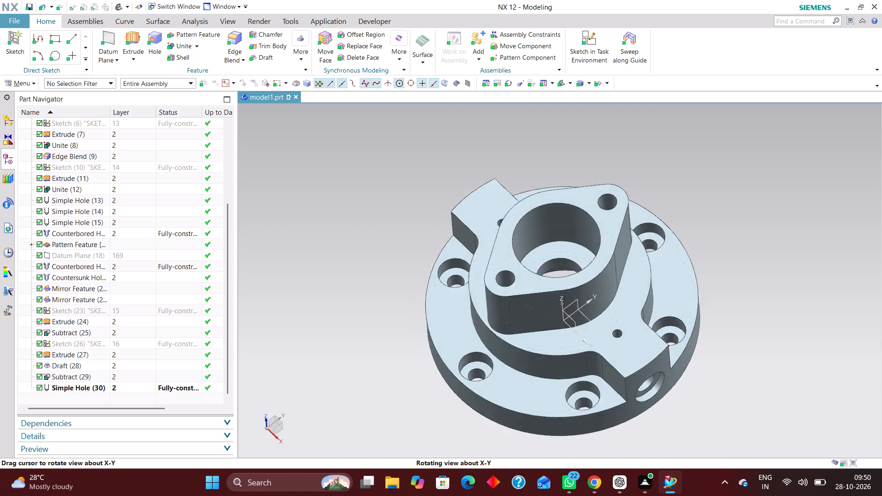
middle_drag(440, 200, 445, 205)
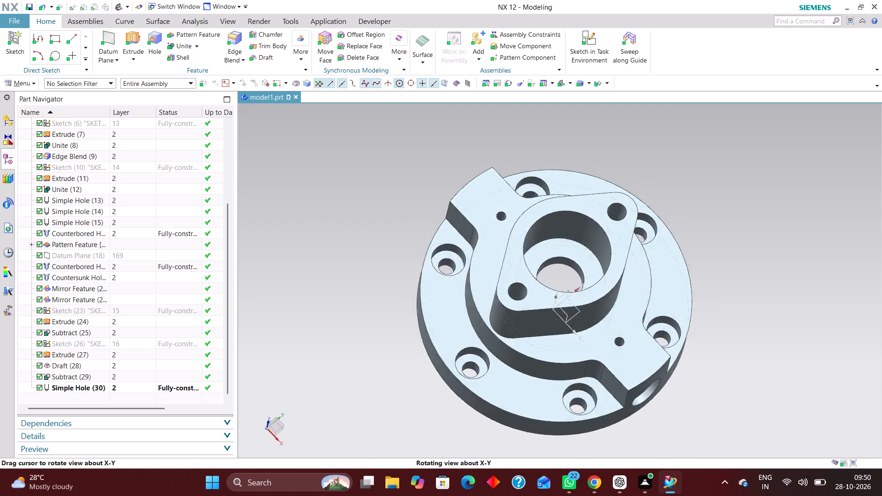
middle_drag(445, 205, 463, 116)
scroll(458, 130, up, 1)
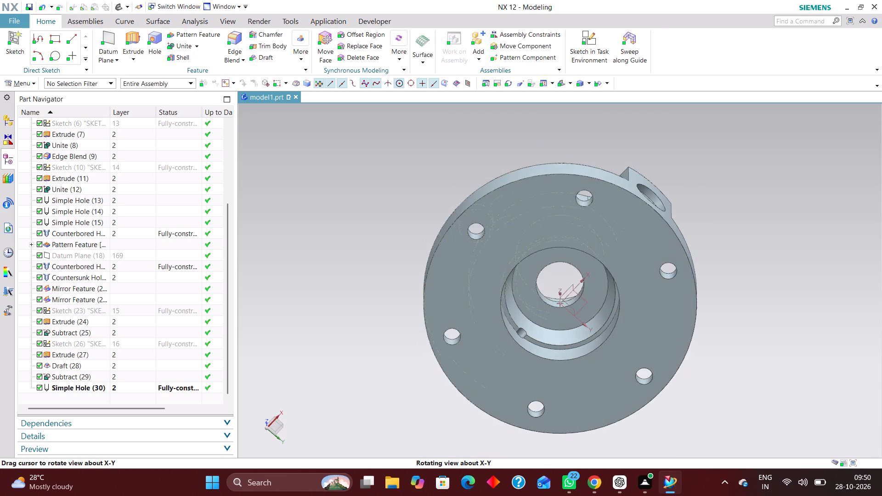
middle_drag(463, 116, 464, 133)
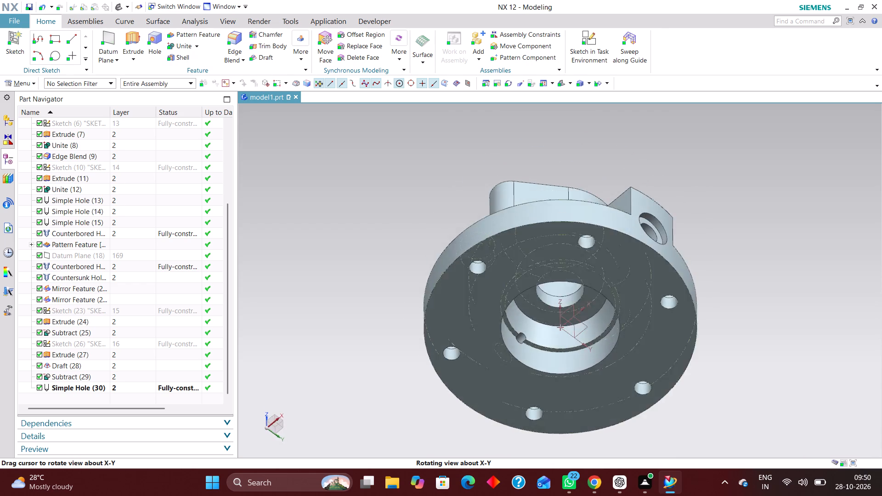
middle_drag(464, 133, 482, 112)
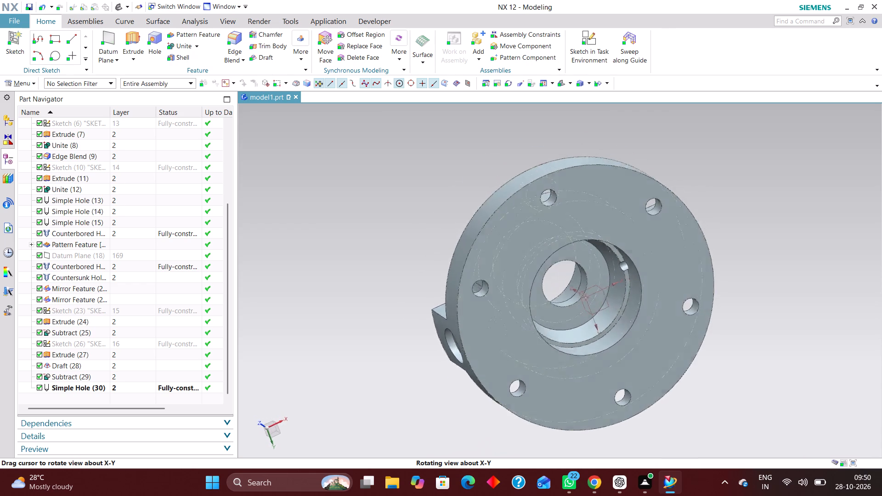
middle_drag(482, 112, 452, 191)
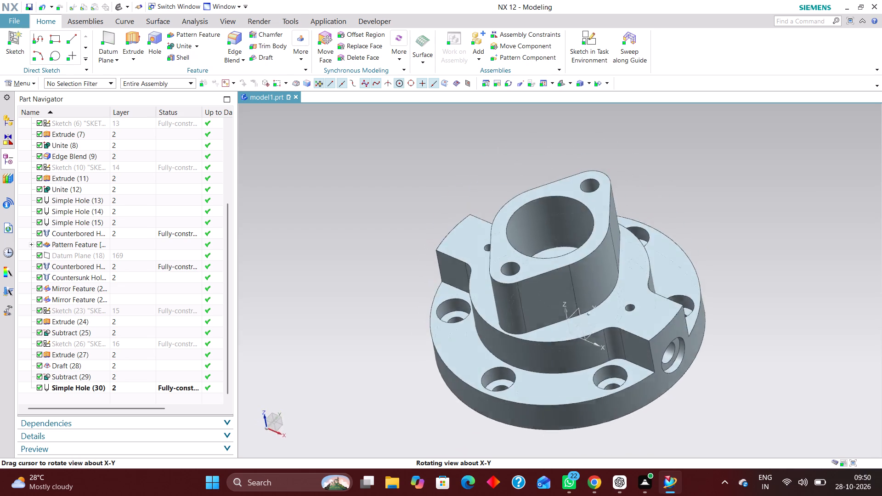
middle_drag(452, 191, 456, 178)
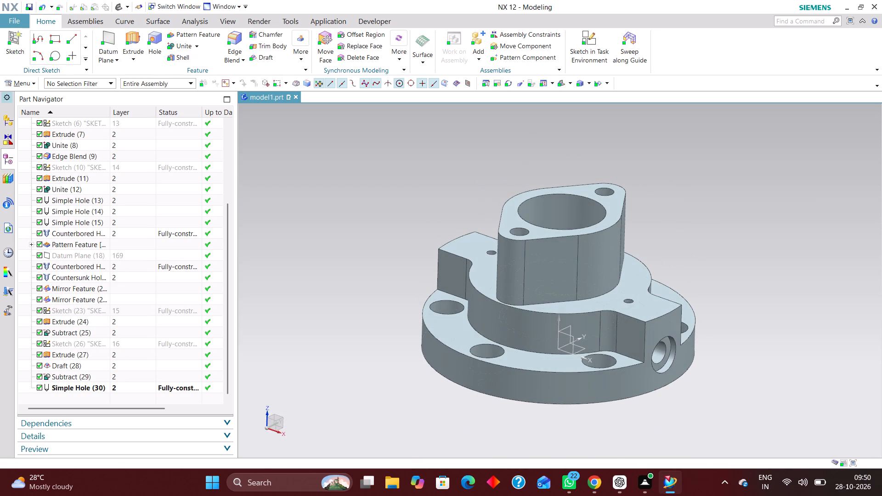
Assign the library material Steel to the housing's solid body.
click(34, 83)
click(40, 151)
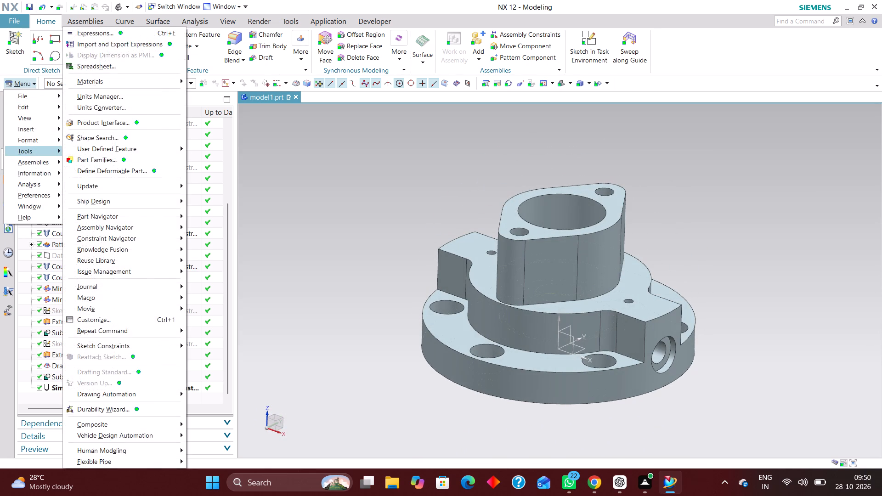
click(124, 85)
click(209, 82)
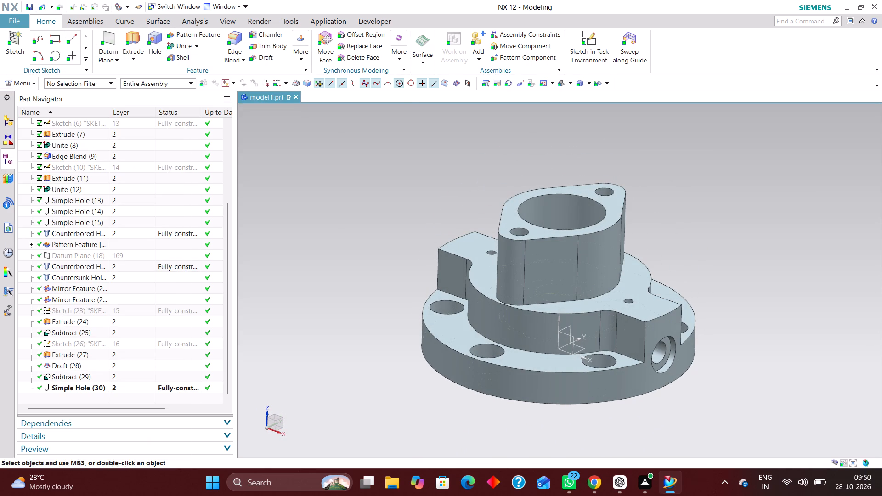
click(491, 271)
scroll(192, 286, down, 16)
scroll(208, 330, down, 11)
scroll(204, 329, up, 3)
click(198, 342)
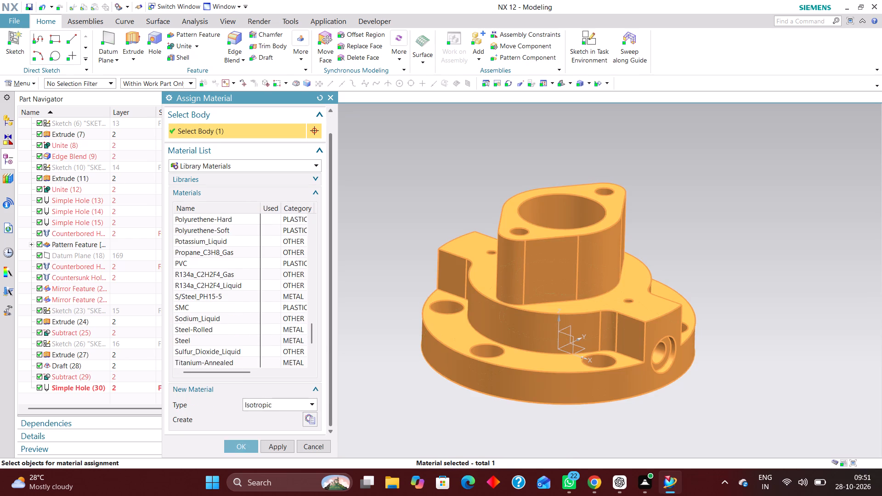
click(246, 447)
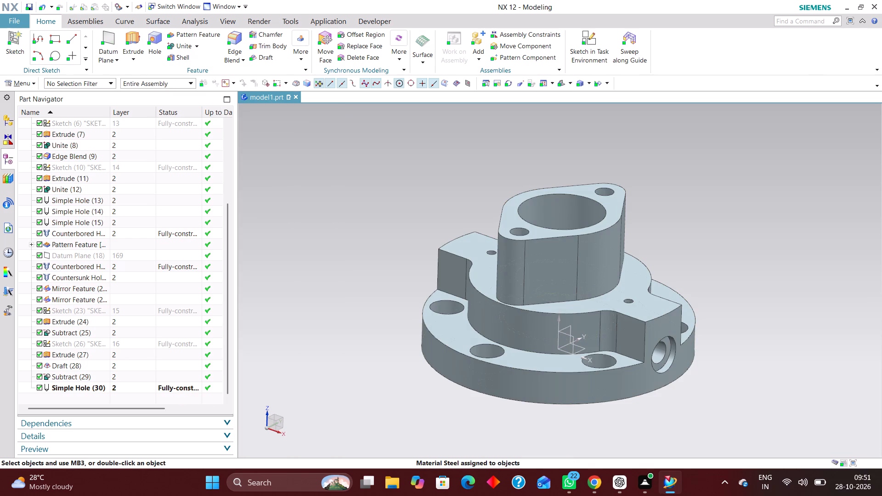
Turn on updating weight data on save in the part properties and update the part's weight data now.
click(34, 82)
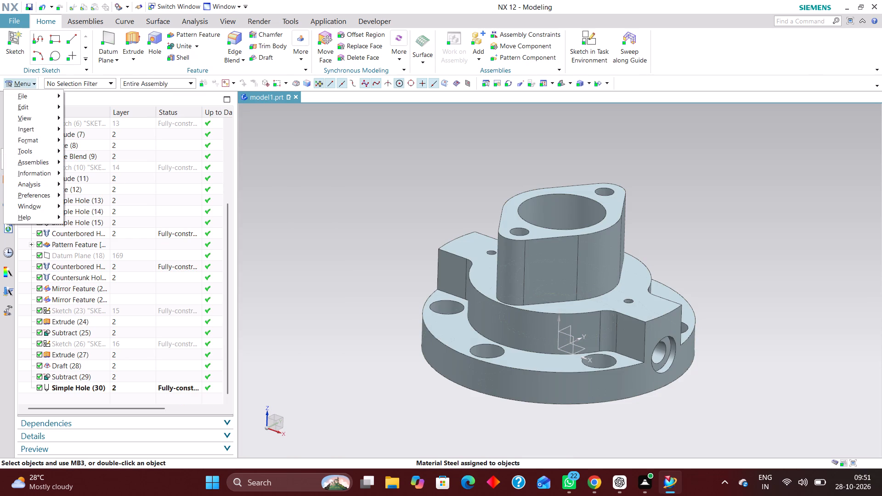
click(25, 96)
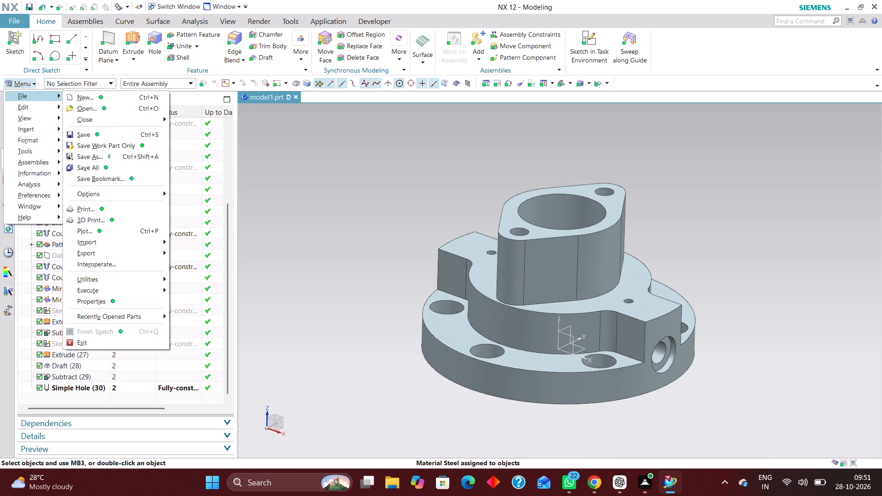
click(115, 300)
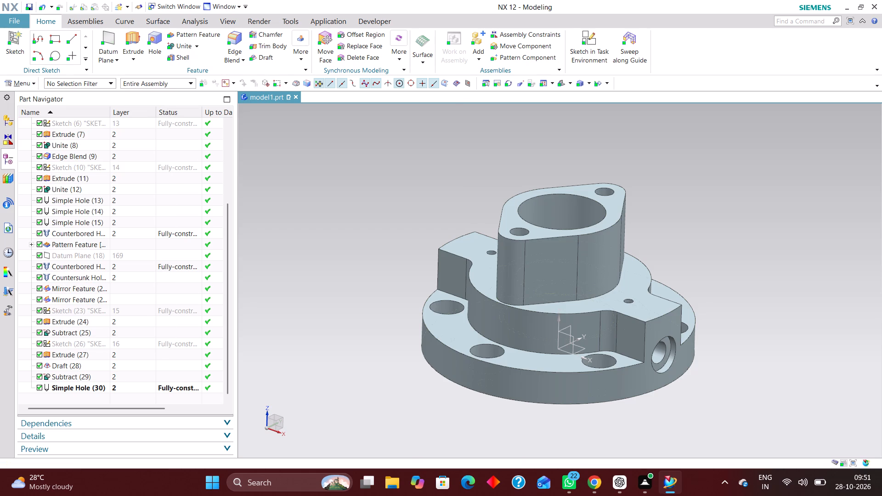
click(174, 156)
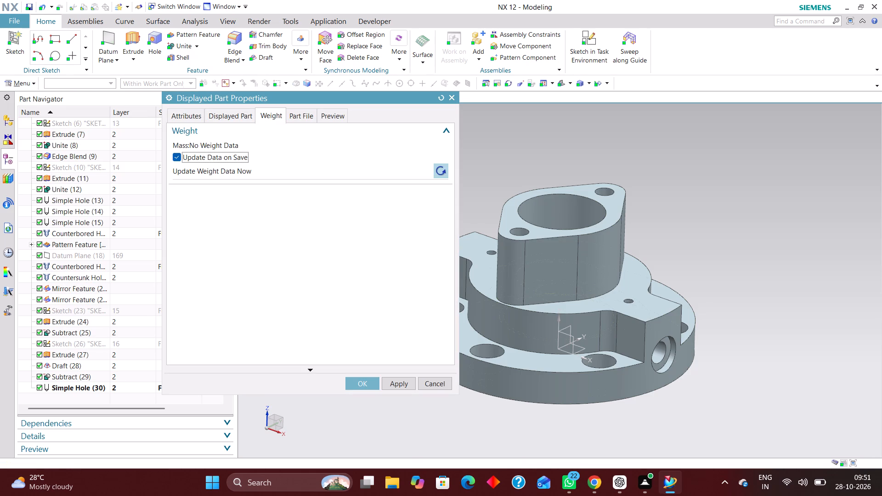
click(443, 169)
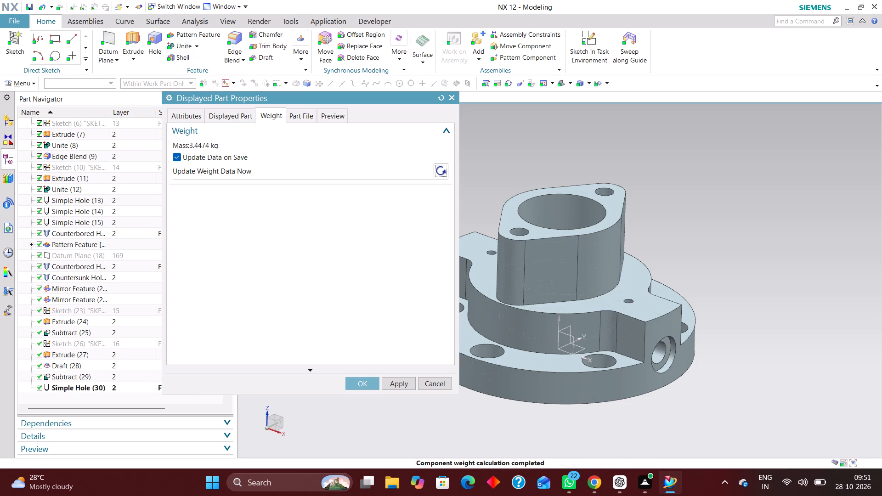
click(370, 385)
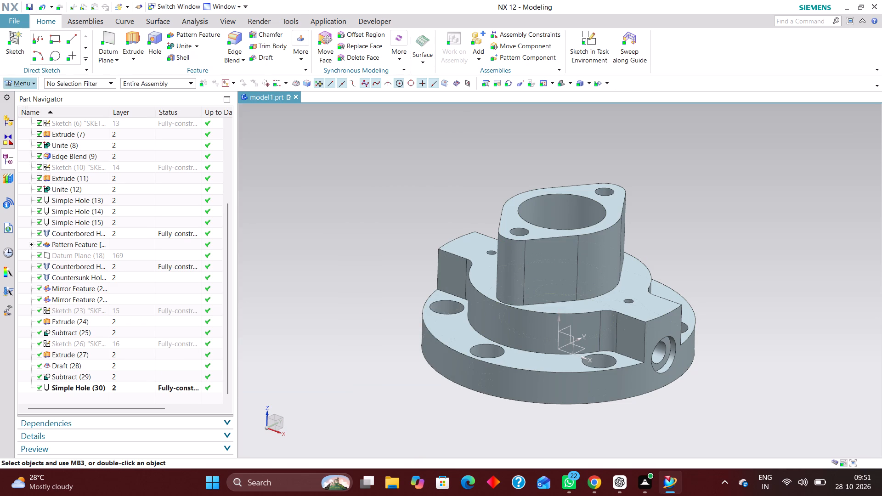
Create a new group containing the housing's solid body, with the group display properties applied.
click(35, 85)
click(47, 143)
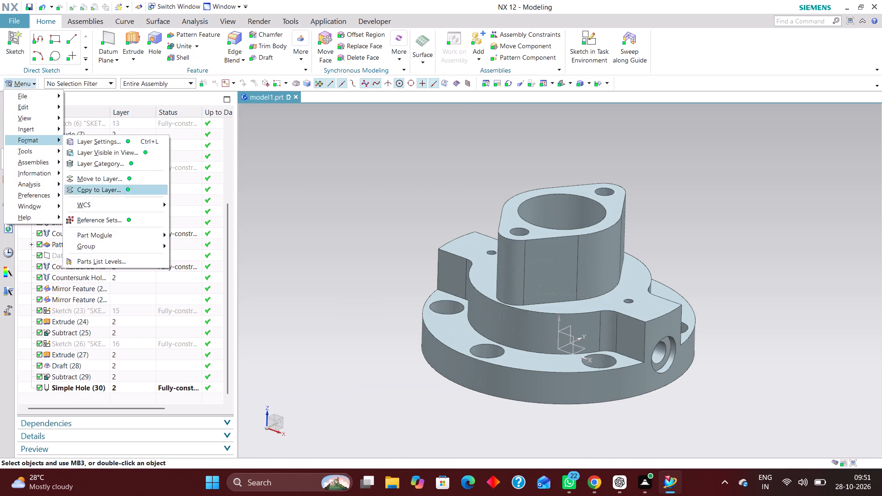
click(122, 245)
click(221, 252)
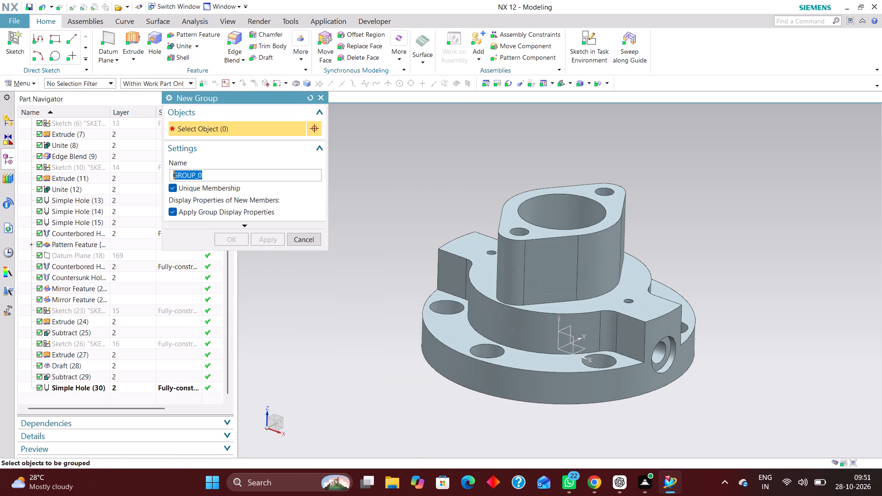
click(487, 285)
click(235, 243)
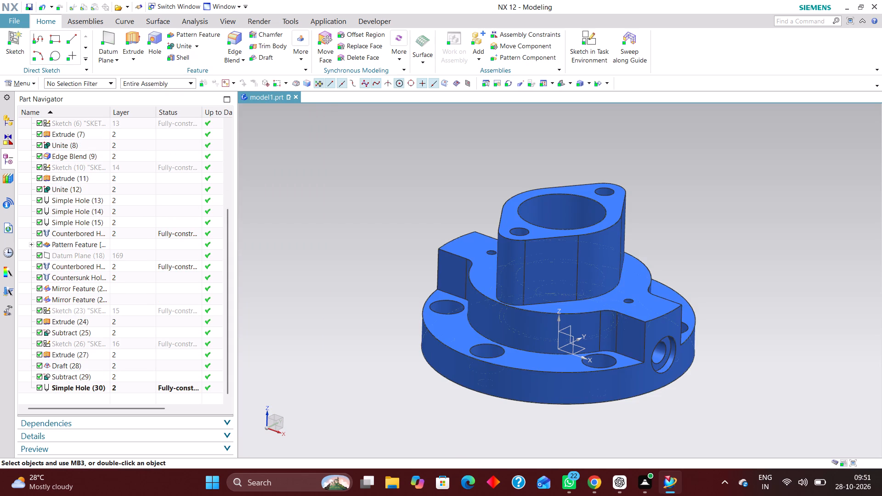
Set up Part Cleanup for the work part with all eight Serious Delete Actions enabled, from unused expressions through part family data.
click(31, 86)
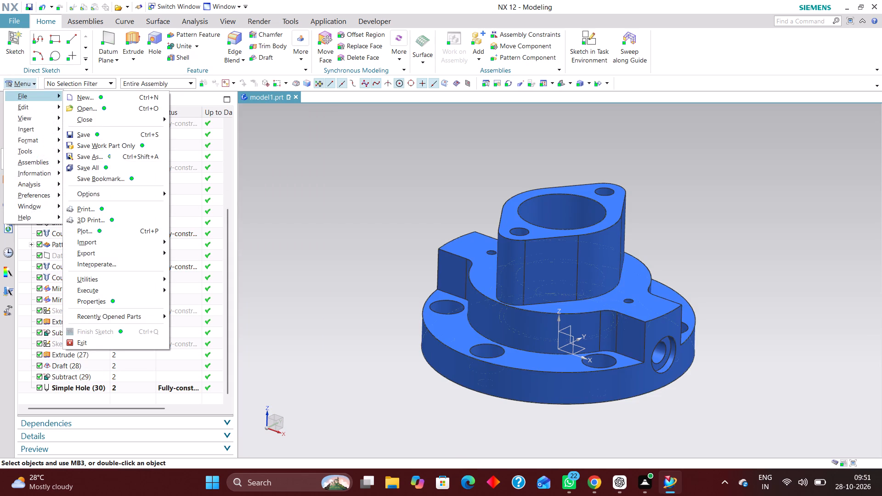
click(29, 95)
click(106, 282)
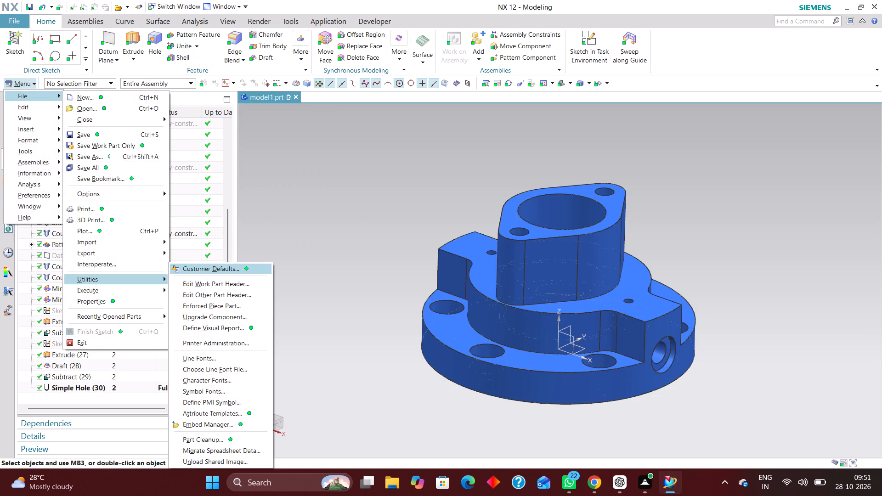
click(228, 440)
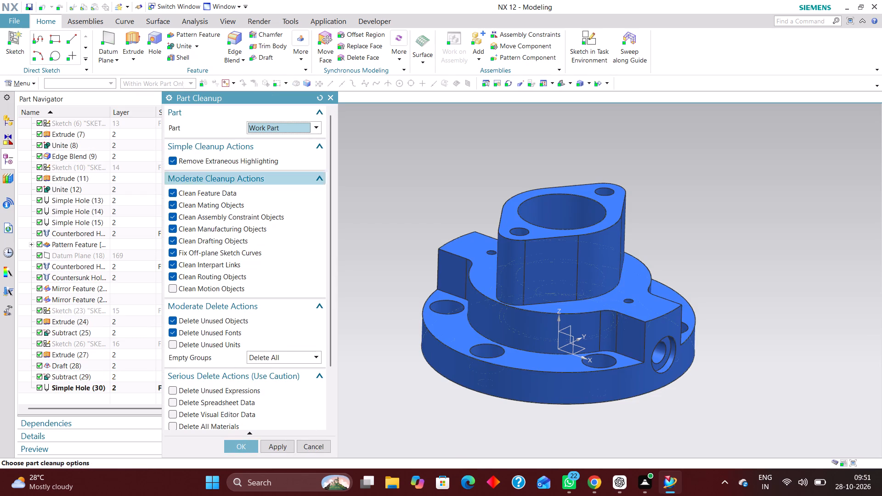
drag(218, 93, 199, 25)
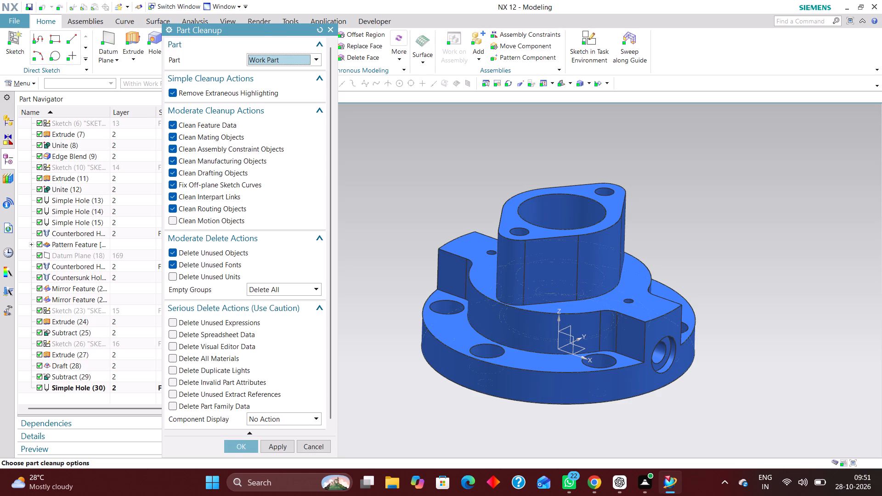
click(175, 319)
click(176, 332)
click(179, 349)
click(178, 359)
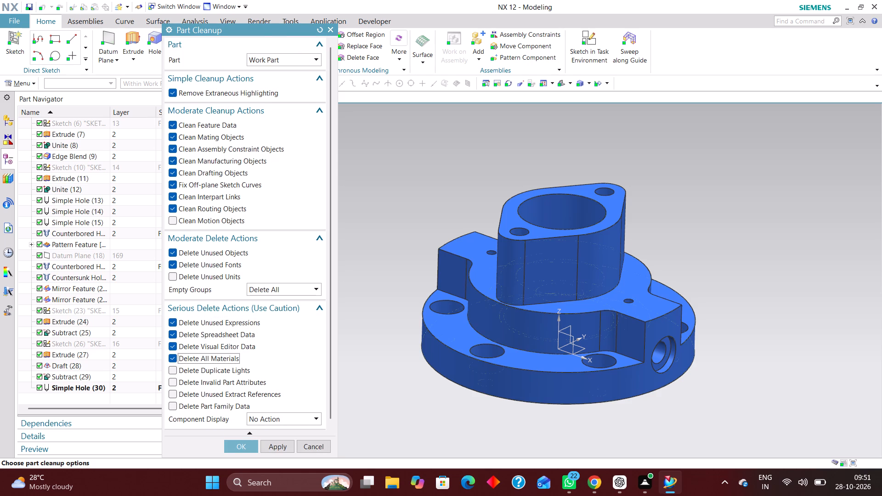
click(178, 367)
click(178, 376)
click(178, 387)
click(178, 392)
click(173, 401)
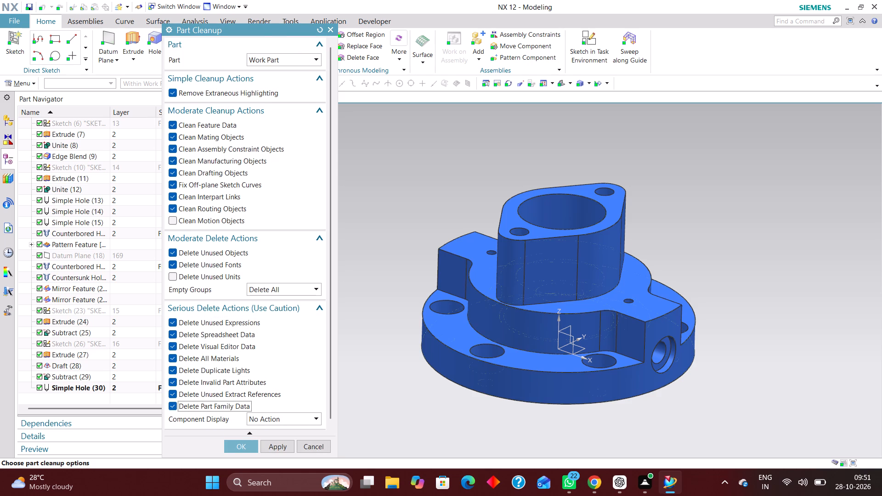
Run the part cleanup with Delete Unused Units also enabled and Component Display set to Remove All Changes.
click(278, 421)
click(294, 449)
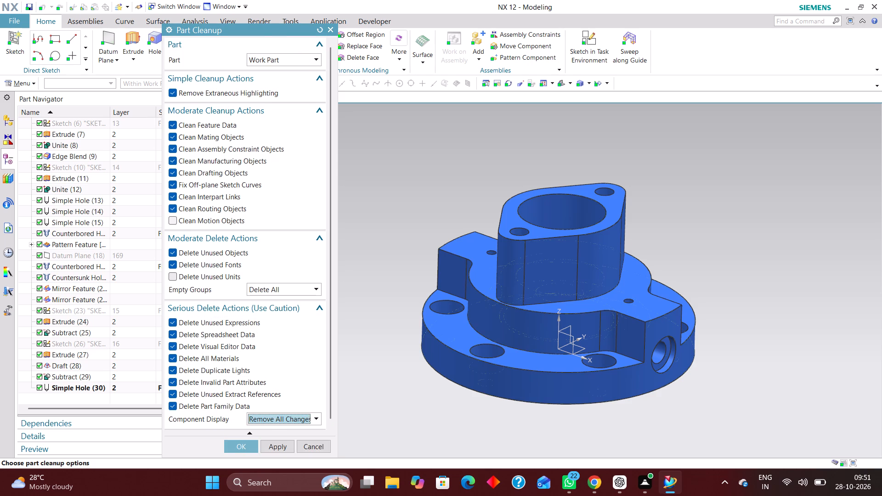
click(196, 273)
click(242, 449)
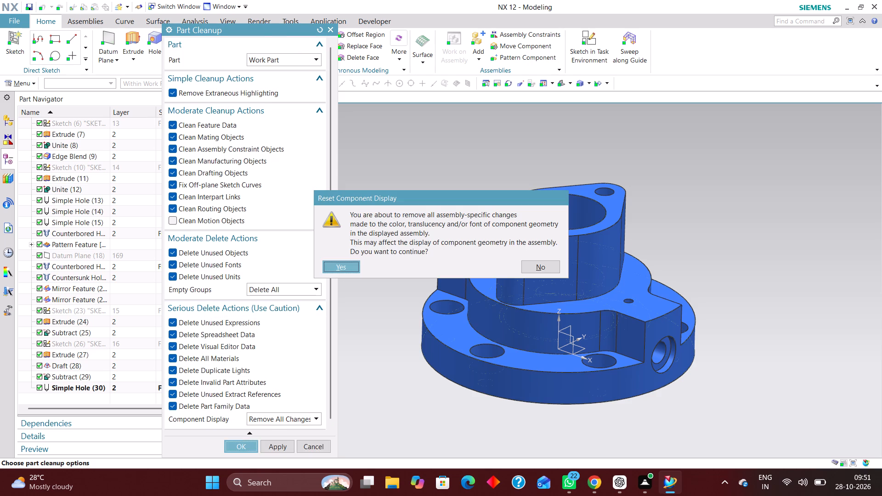
click(341, 262)
click(351, 256)
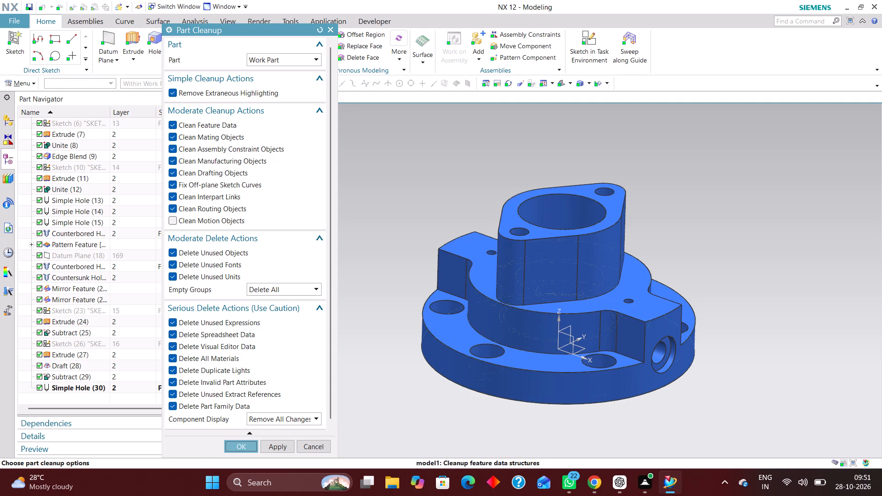
Create a new reference set in the work part containing the housing's solid body.
click(13, 22)
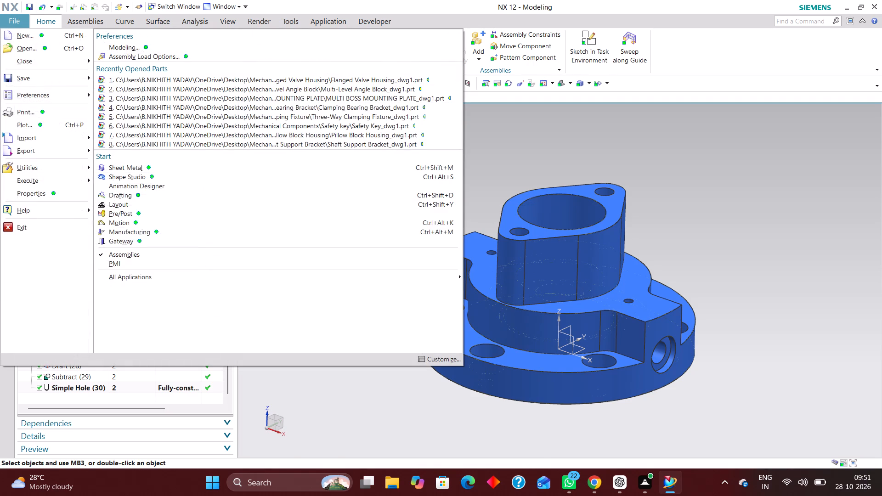
click(487, 145)
click(24, 82)
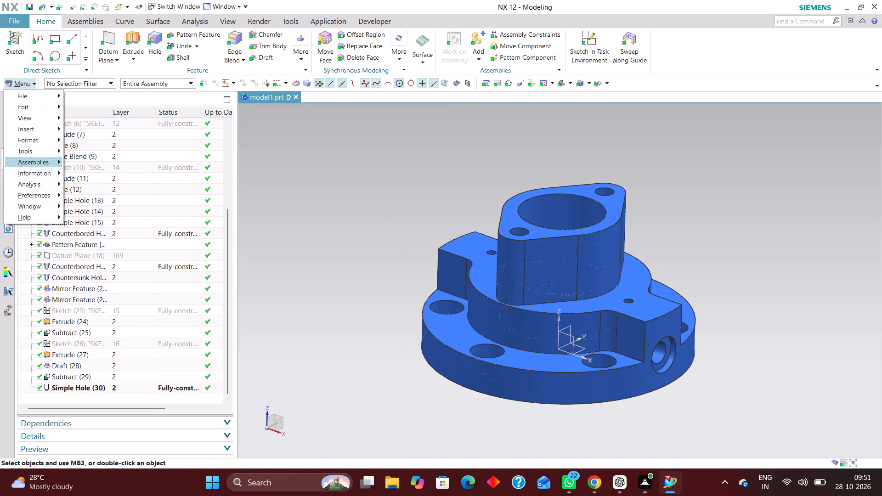
click(38, 142)
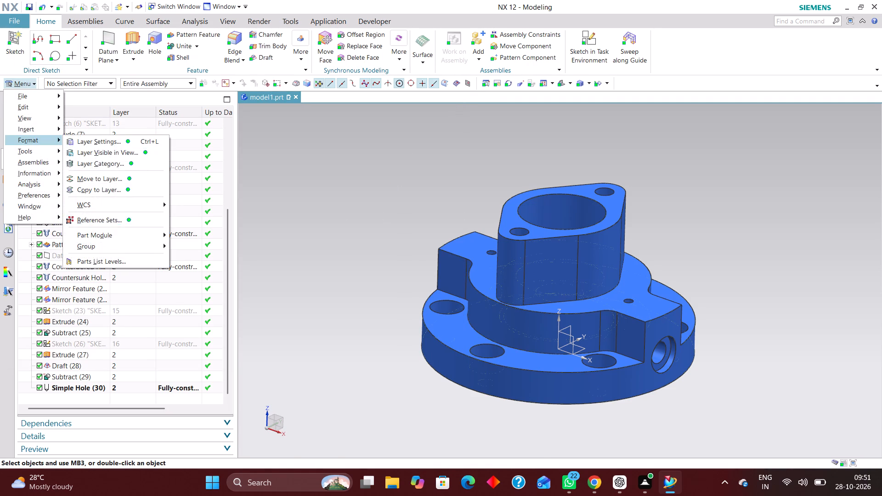
click(125, 220)
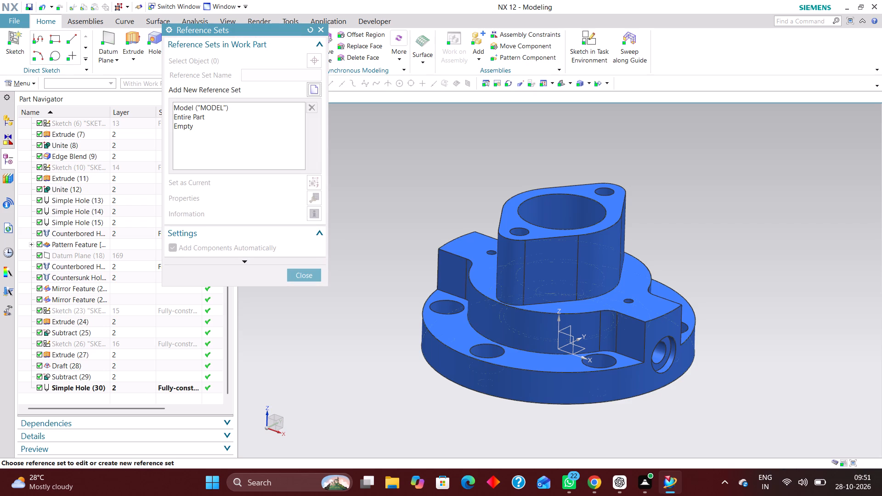
click(319, 89)
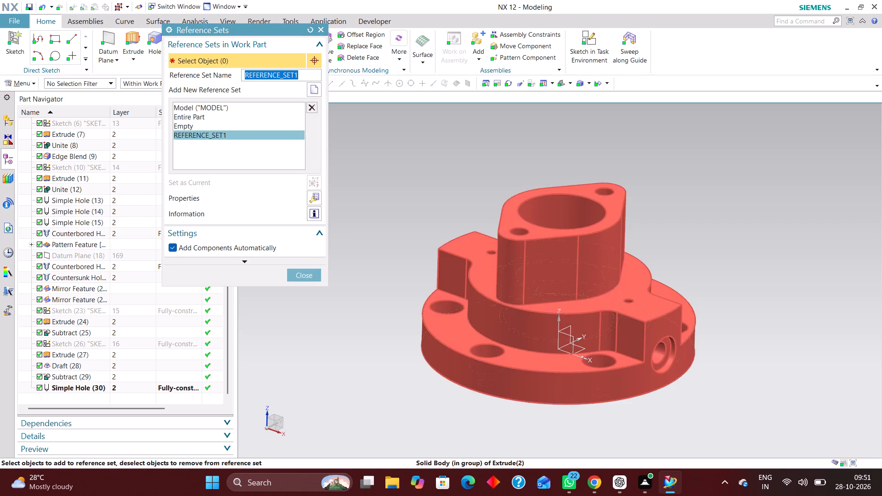
click(520, 265)
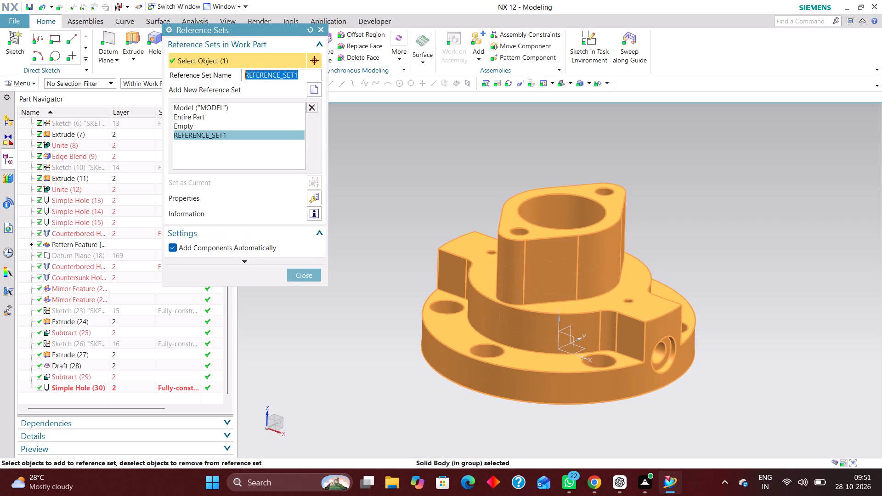
click(313, 274)
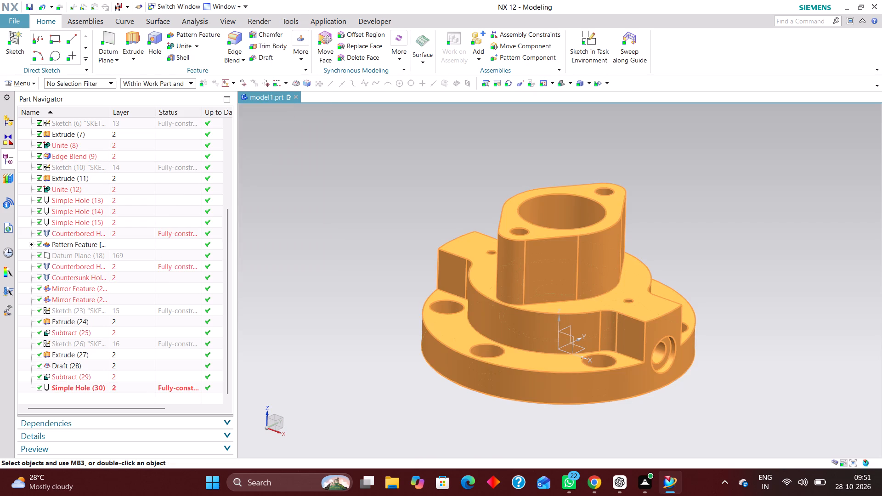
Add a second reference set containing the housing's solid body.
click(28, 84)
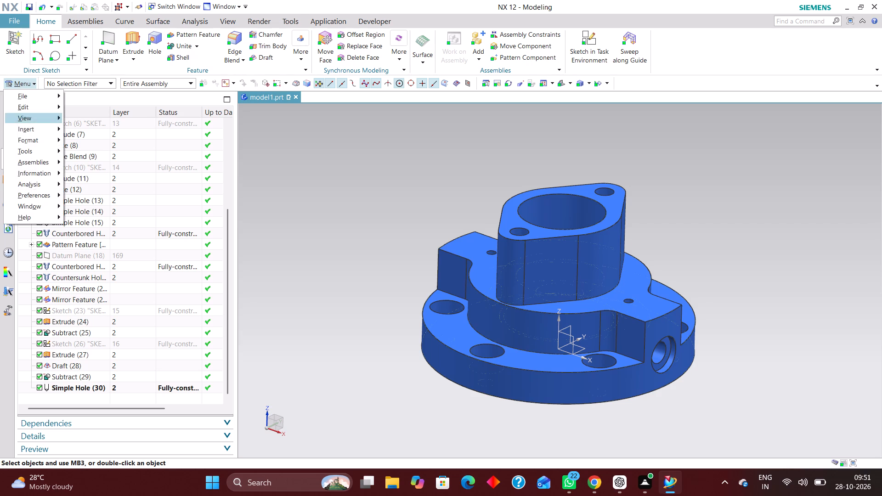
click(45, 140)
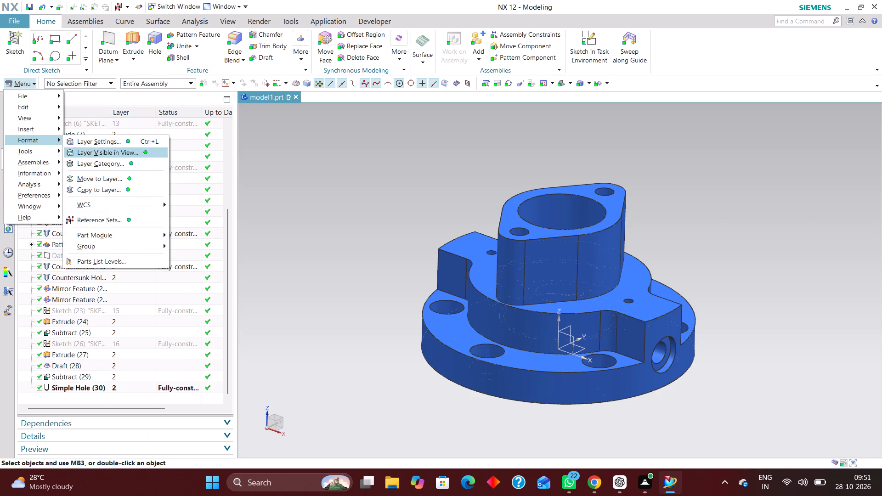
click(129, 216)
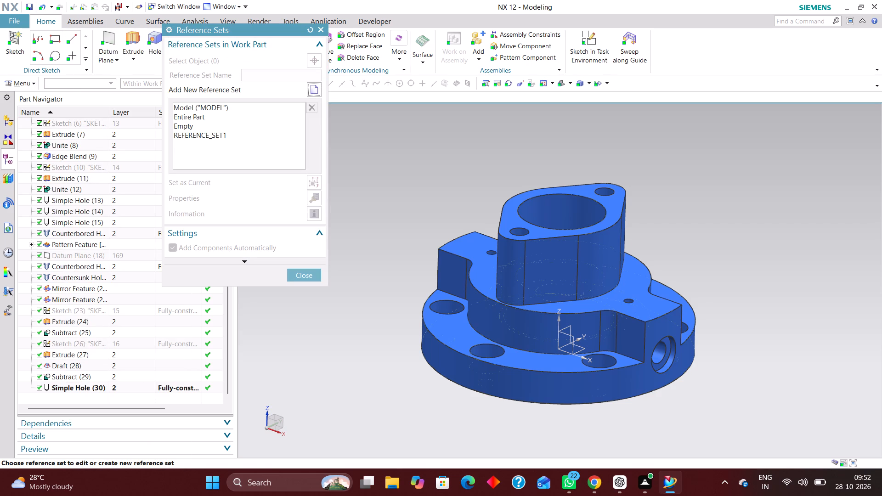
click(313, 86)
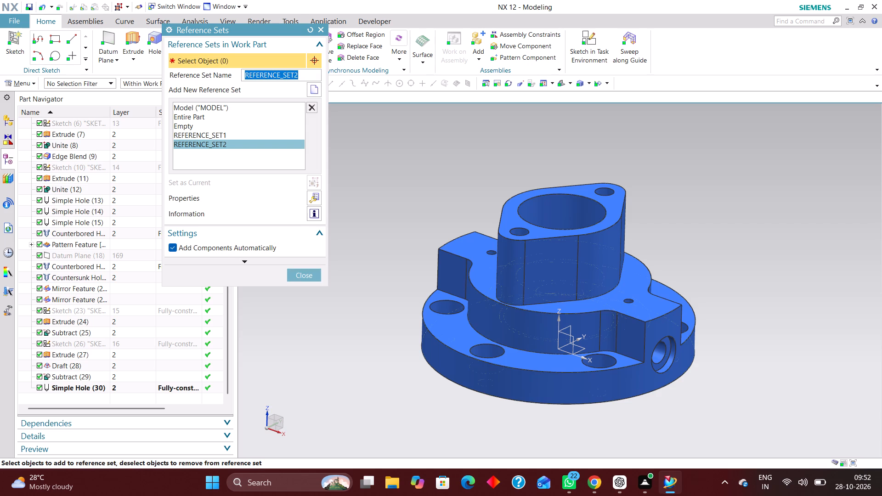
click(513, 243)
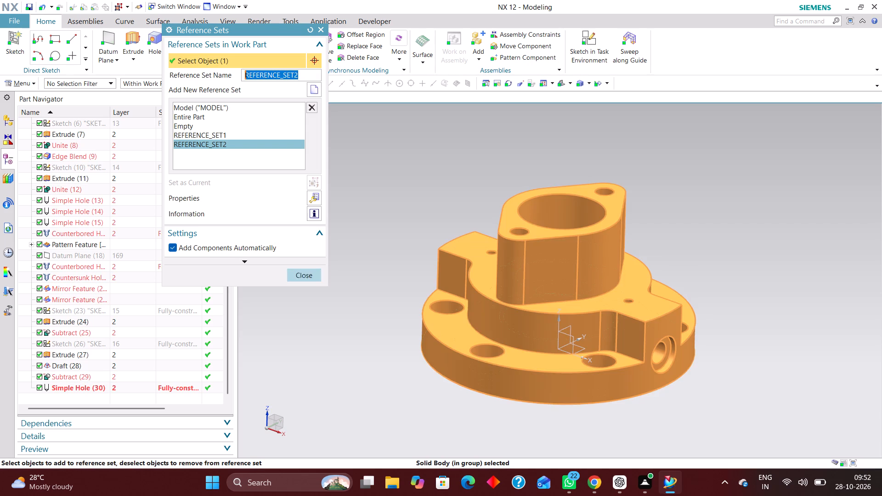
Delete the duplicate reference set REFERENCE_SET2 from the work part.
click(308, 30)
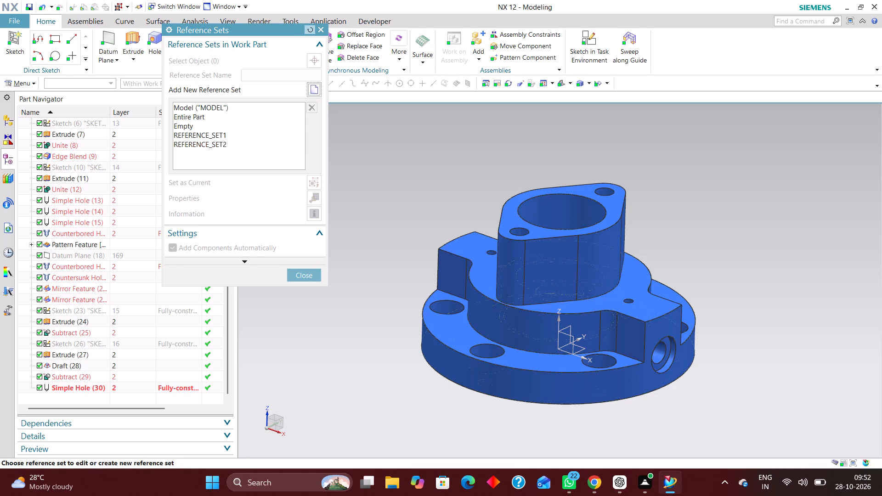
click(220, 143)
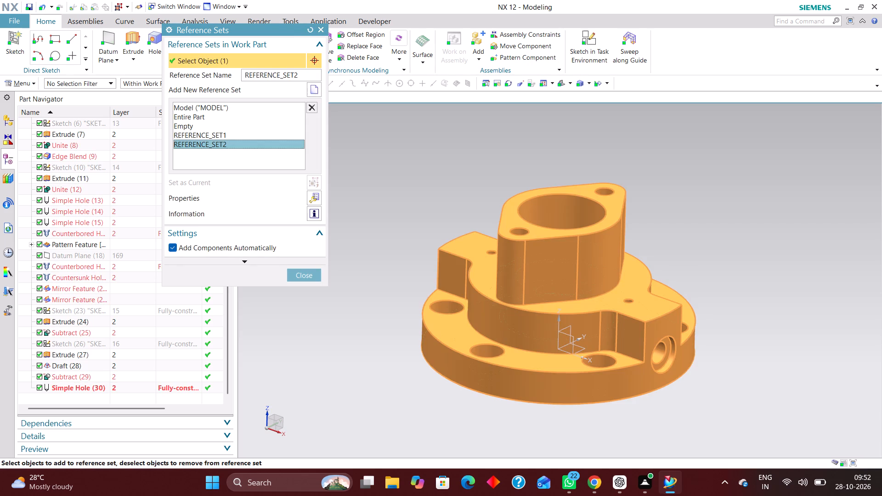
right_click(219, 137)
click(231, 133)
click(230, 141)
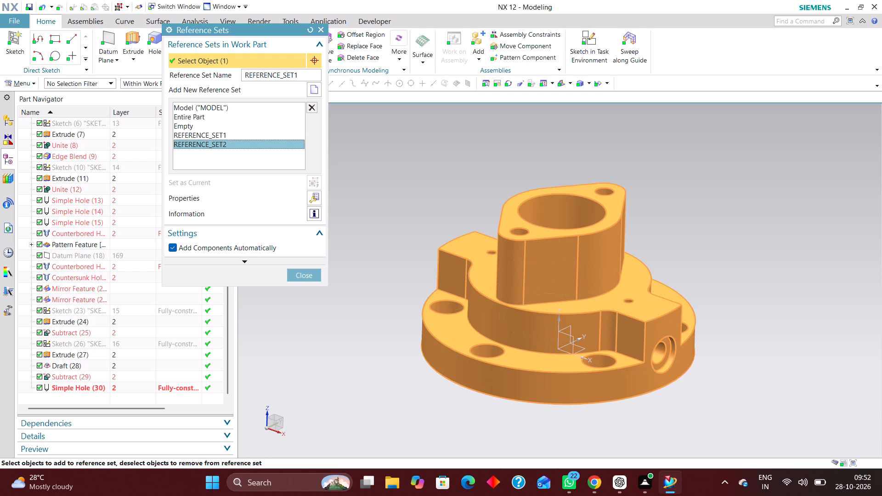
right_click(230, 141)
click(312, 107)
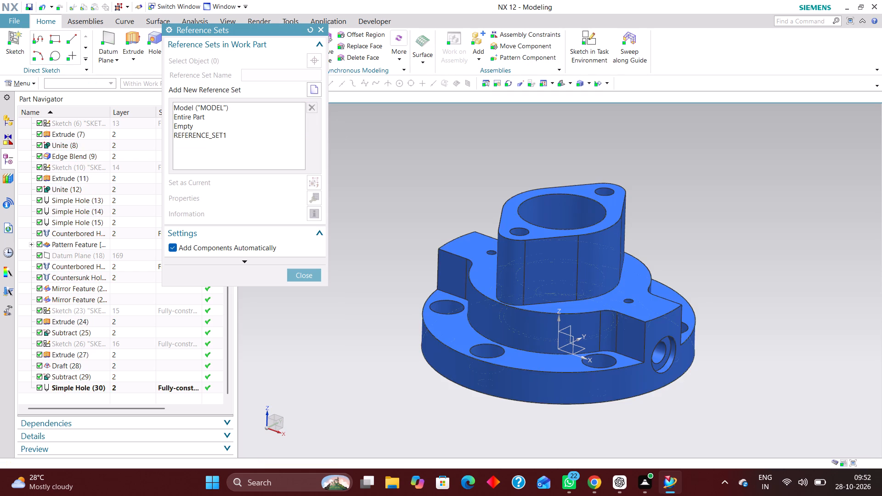
Check which objects REFERENCE_SET1 contains and close the reference set definition.
click(222, 135)
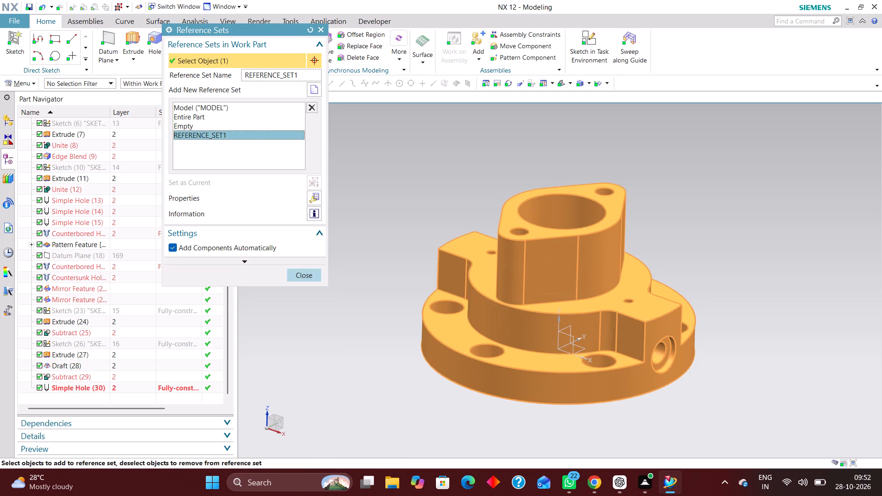
click(302, 276)
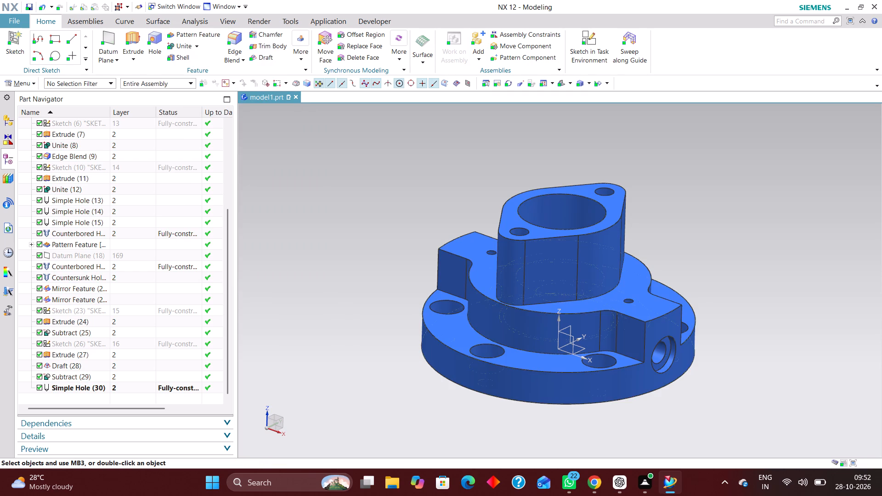
Add the housing body as a product interface object, using the Automatic object type.
click(32, 79)
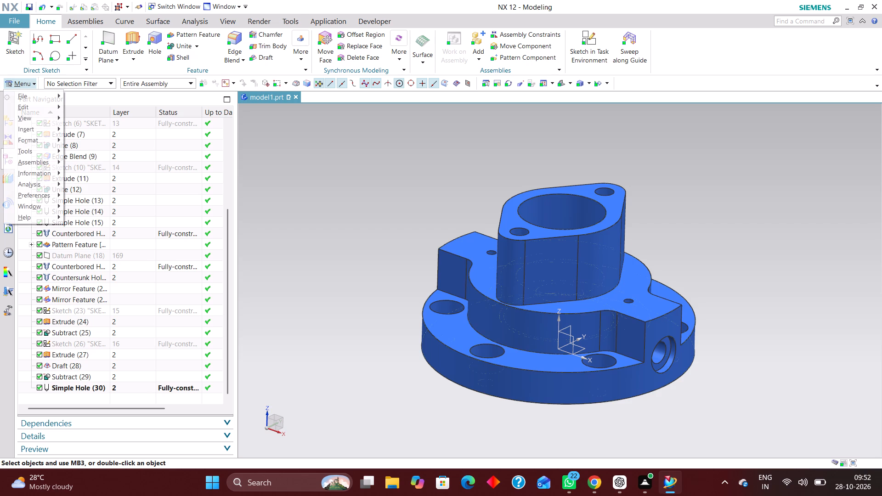
click(49, 151)
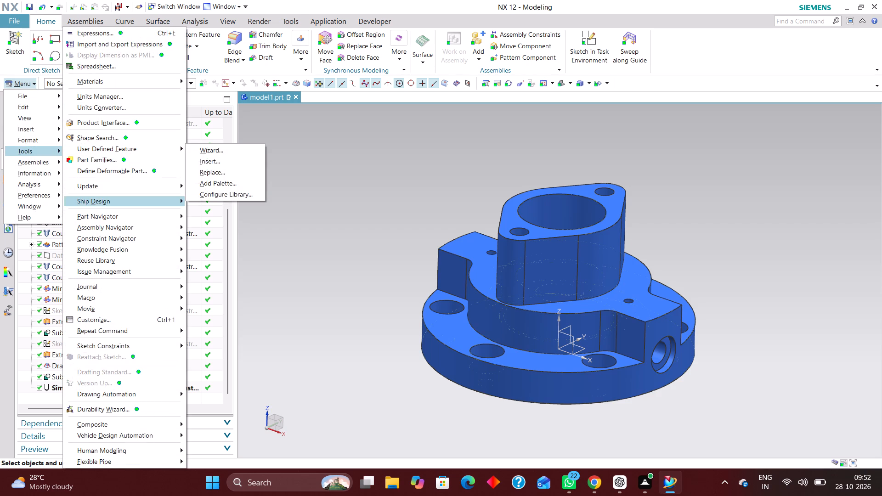
click(115, 123)
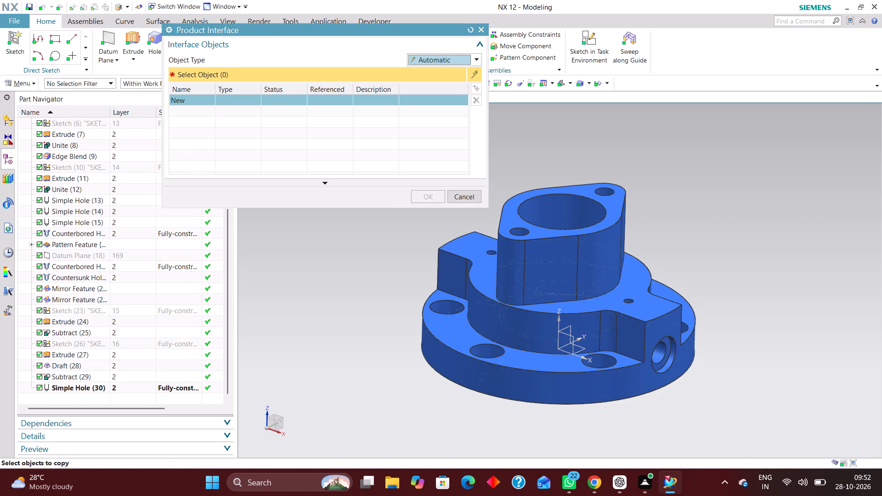
click(528, 264)
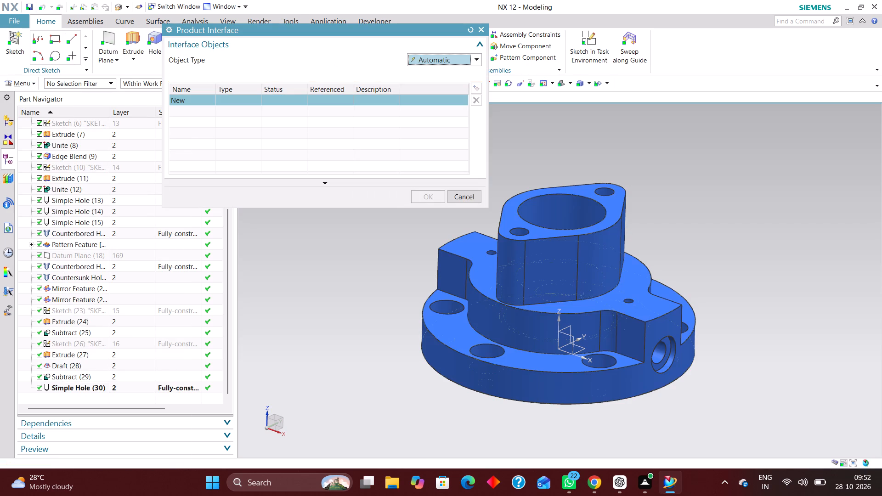
click(428, 197)
scroll(433, 266, down, 3)
scroll(440, 262, up, 4)
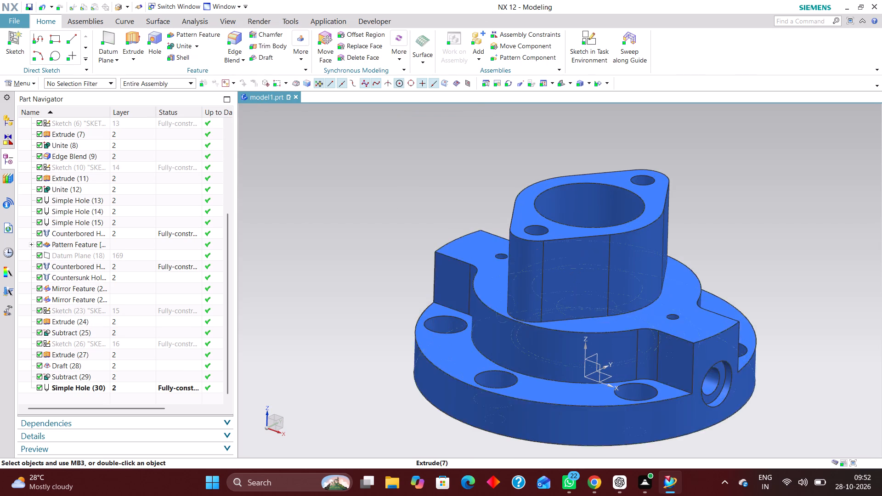
scroll(430, 256, down, 2)
Create an A2-size millimetre drawing referencing model1, leaving the title block unfilled and skipping the view creation wizard.
click(17, 18)
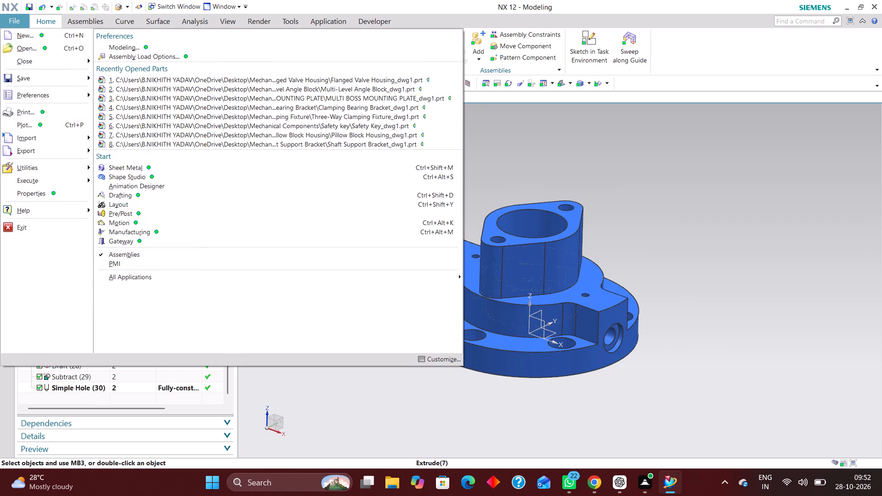
click(30, 34)
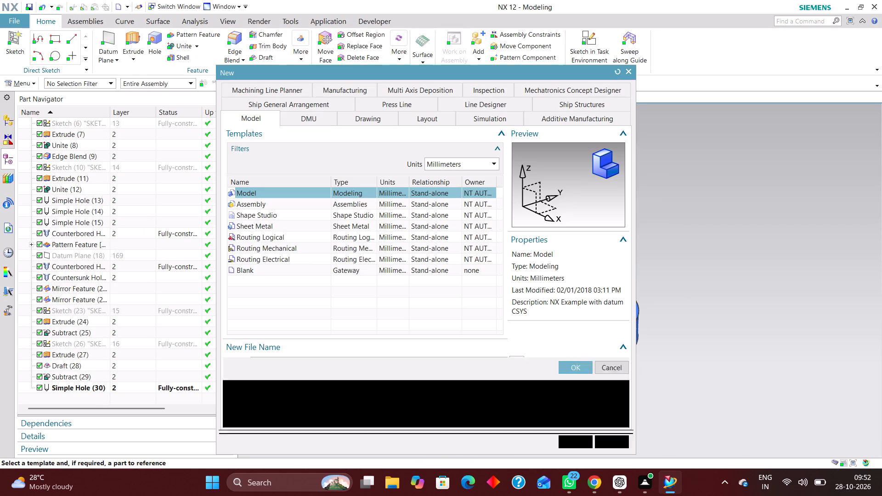
click(365, 119)
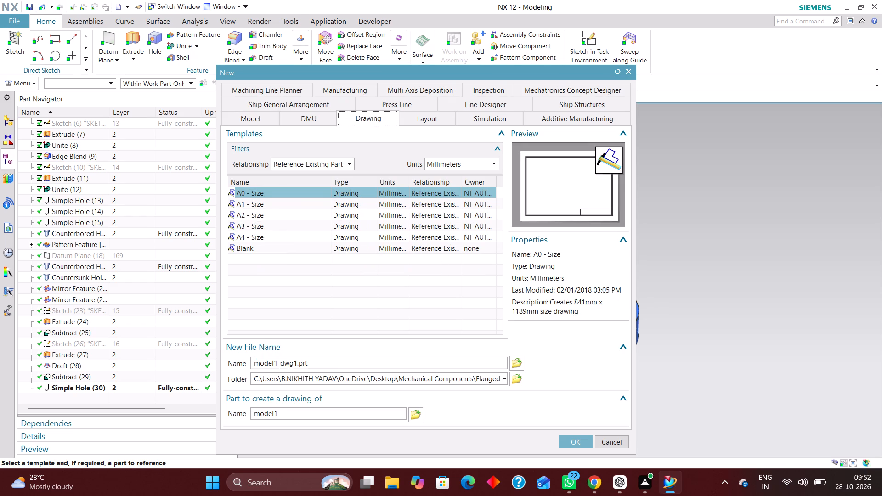
click(271, 215)
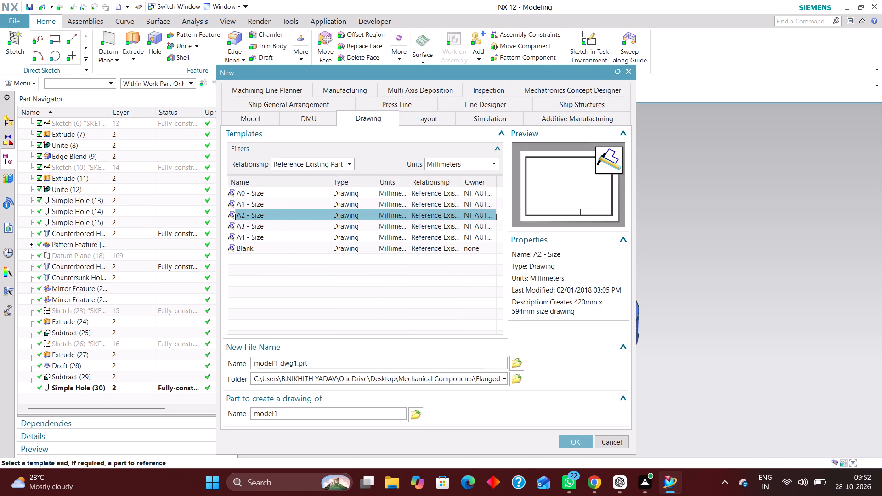
click(577, 441)
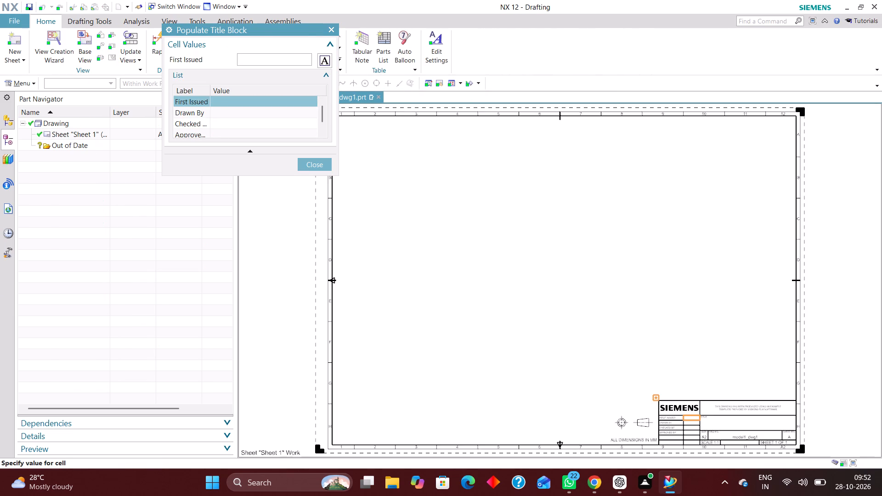
click(324, 166)
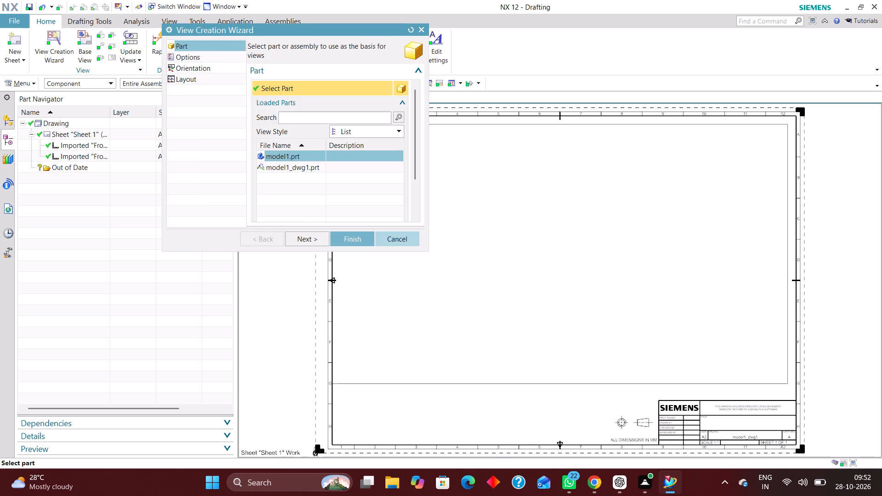
click(405, 237)
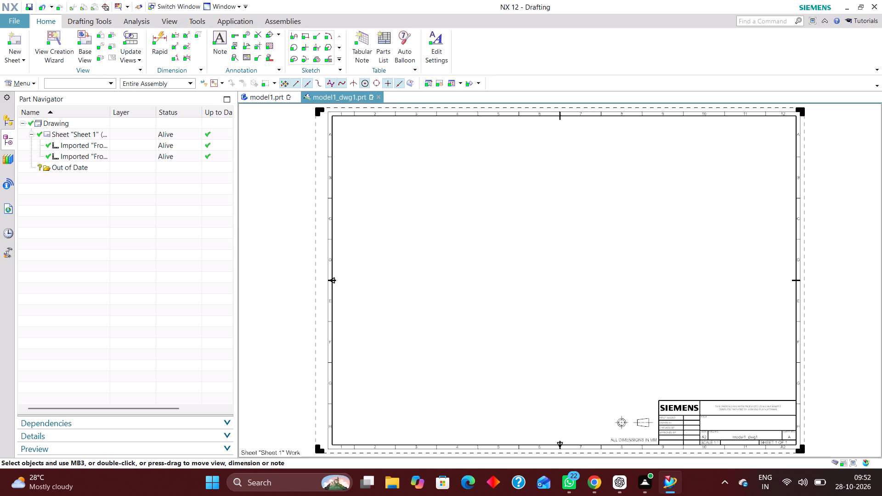
Set the drawing's work layer to 2.
key(ctrl+l)
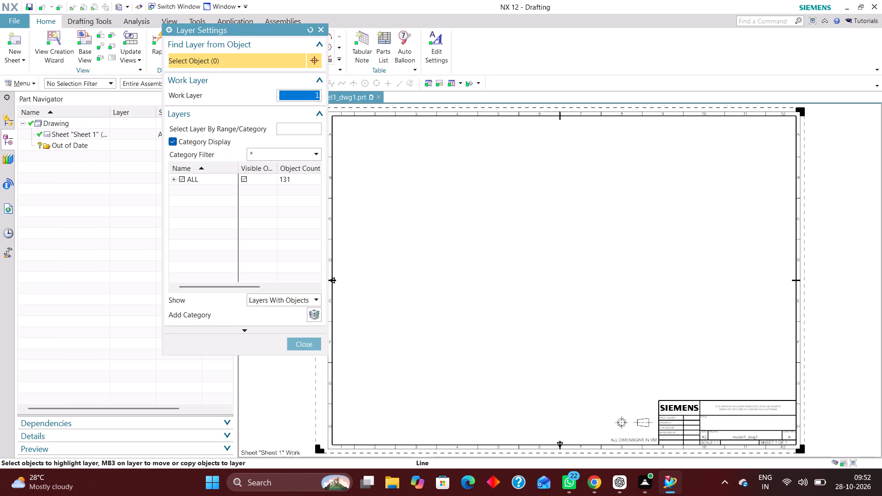
key(2)
key(Return)
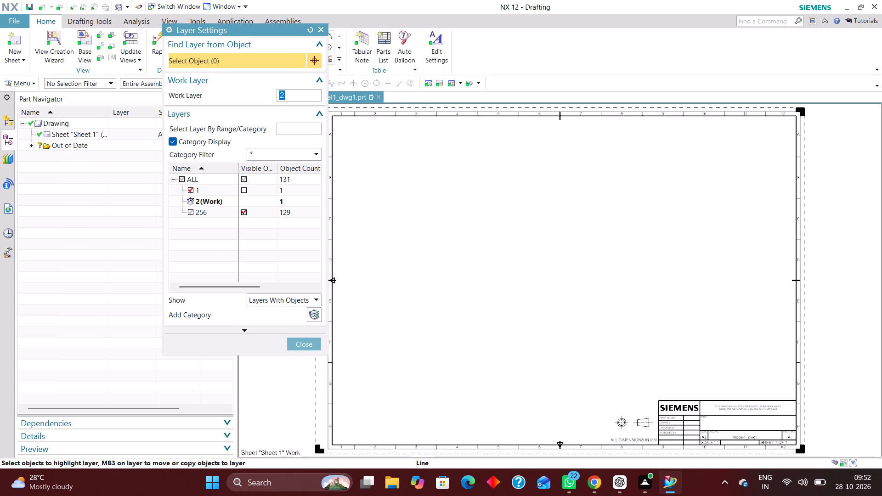
click(311, 343)
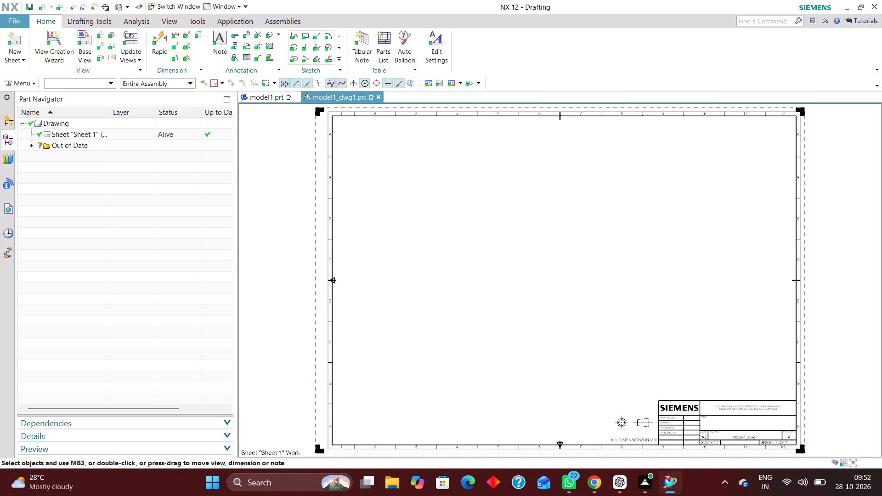
Place an Isometric base view of the housing at 1:1 scale in the upper-right area of the sheet.
click(86, 39)
click(301, 153)
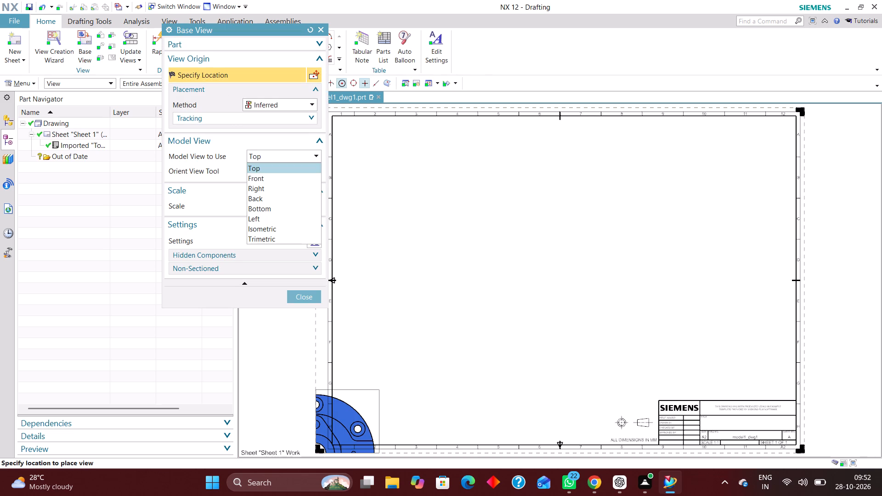
click(283, 229)
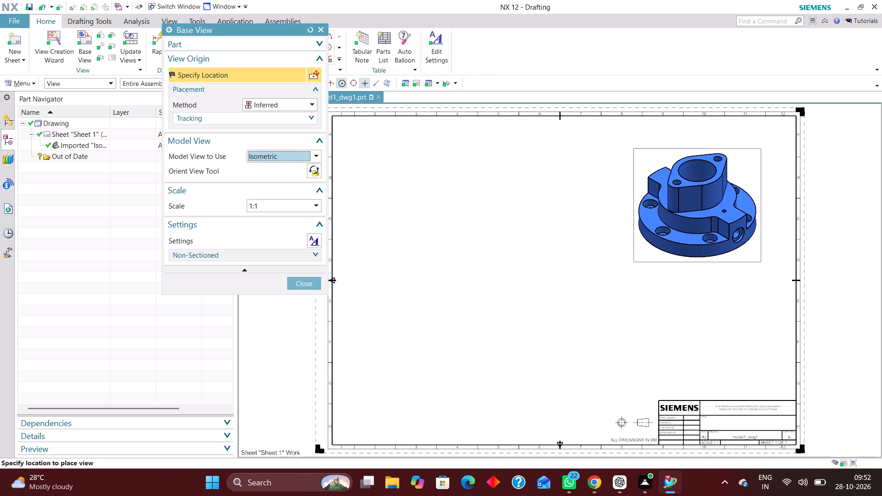
click(696, 203)
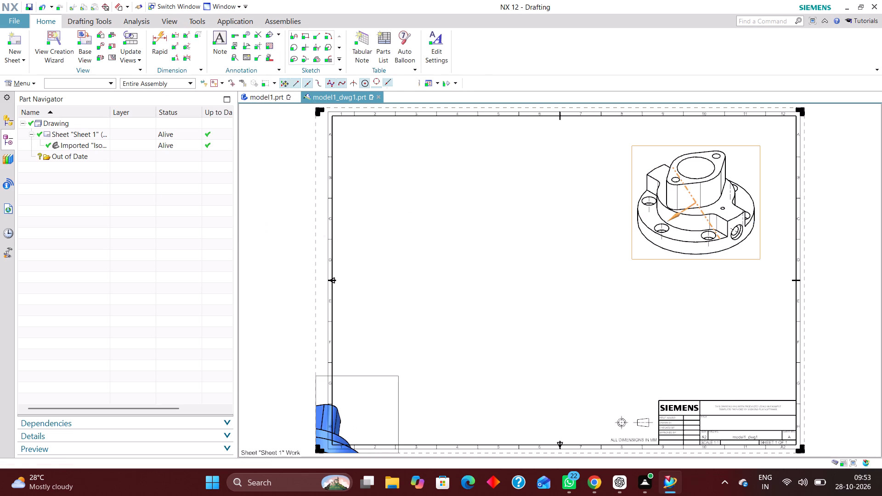
click(309, 227)
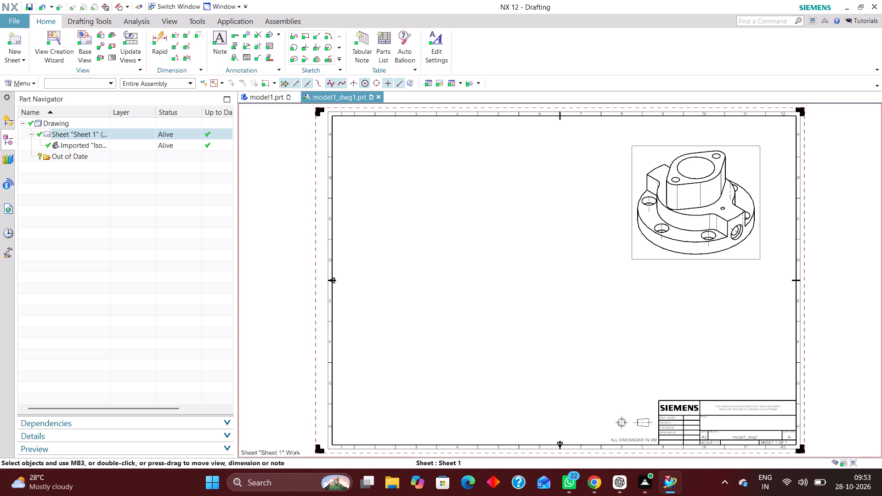
Add a Top base view of the housing at 1:1 without projected views and position it in the sheet's lower-left area.
click(85, 42)
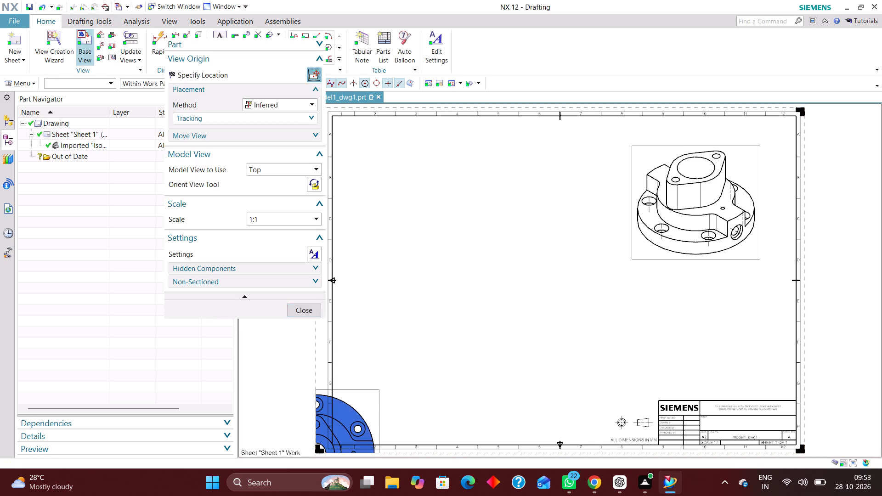
click(456, 202)
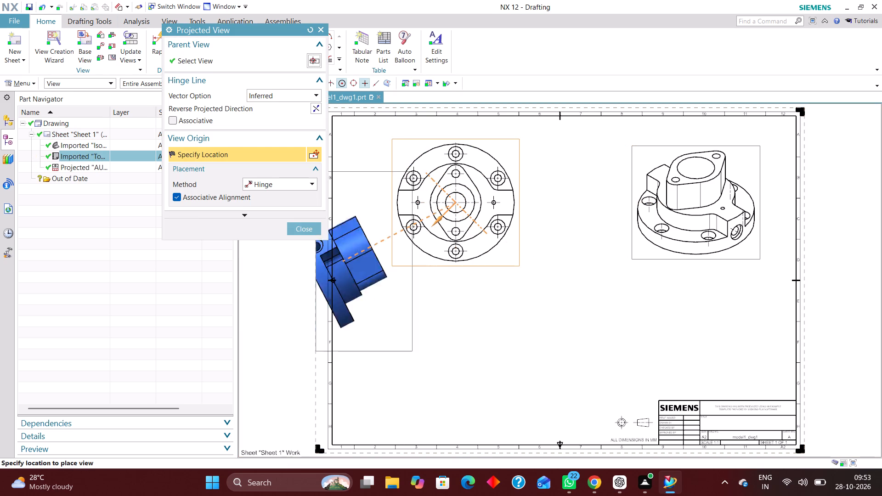
click(297, 225)
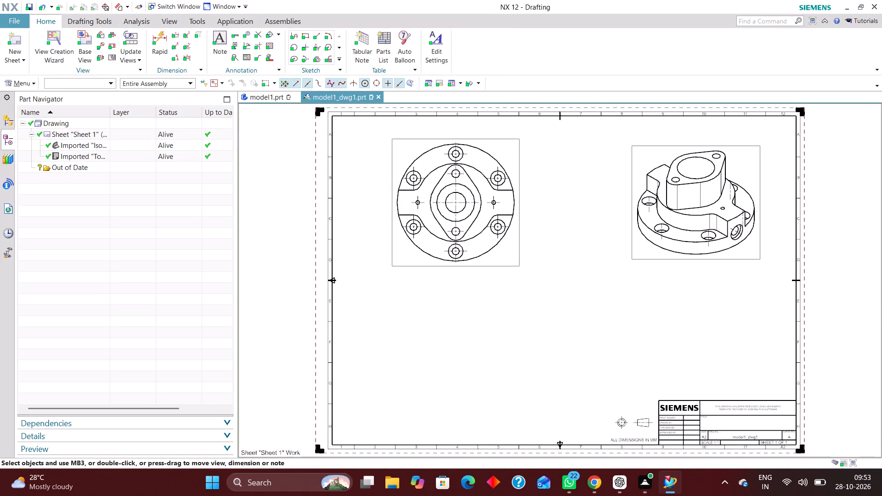
drag(500, 264, 494, 396)
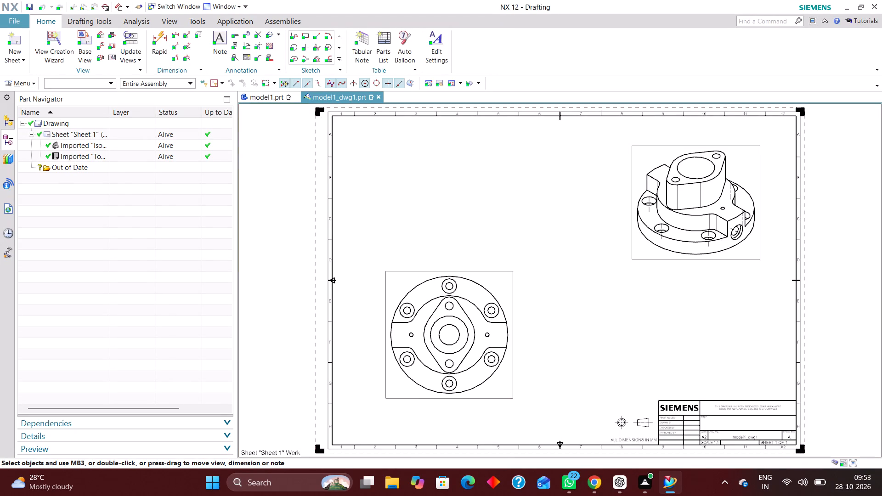
drag(494, 396, 498, 392)
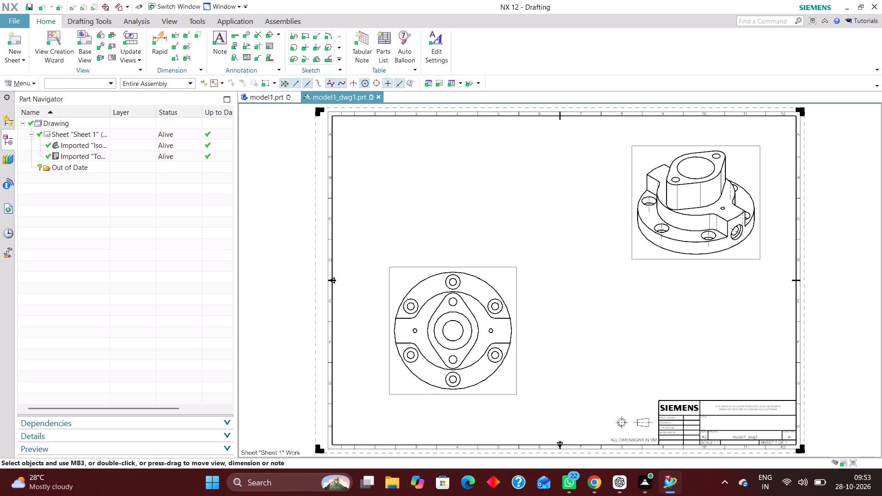
drag(498, 392, 489, 391)
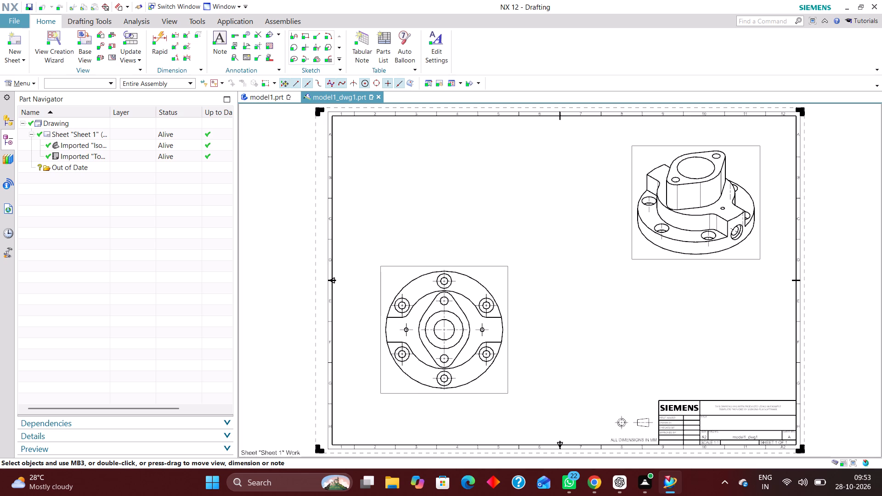
Place a Front base view of the housing at 1:1, aligned directly above the top view, without projected views.
click(88, 38)
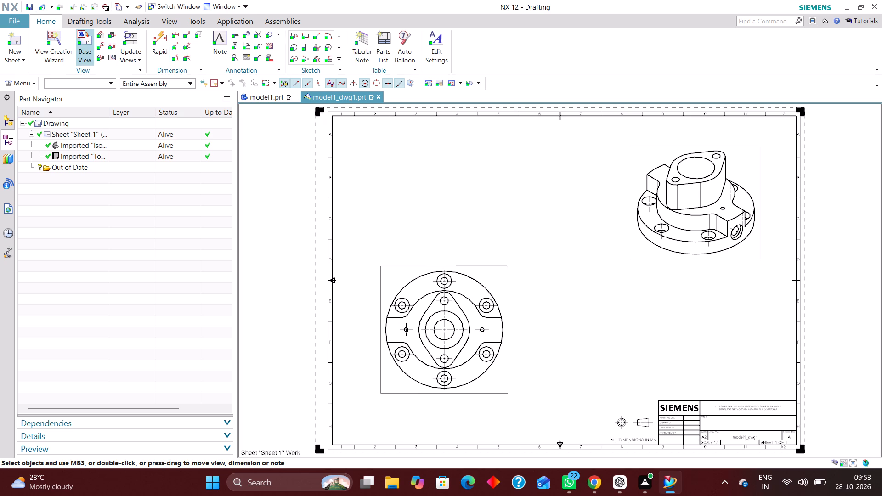
click(285, 170)
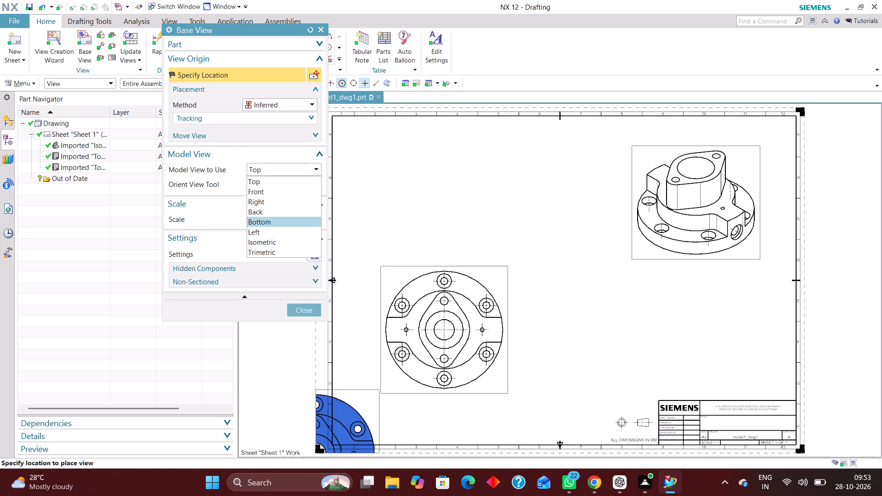
click(274, 190)
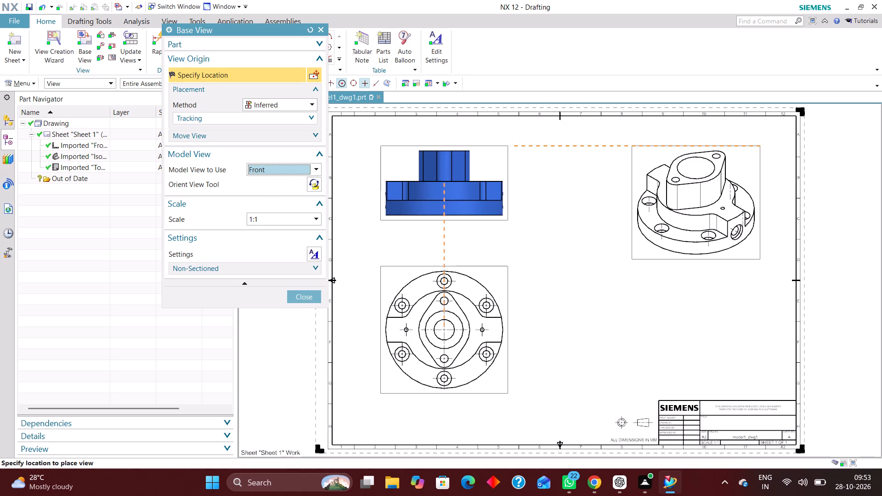
click(447, 185)
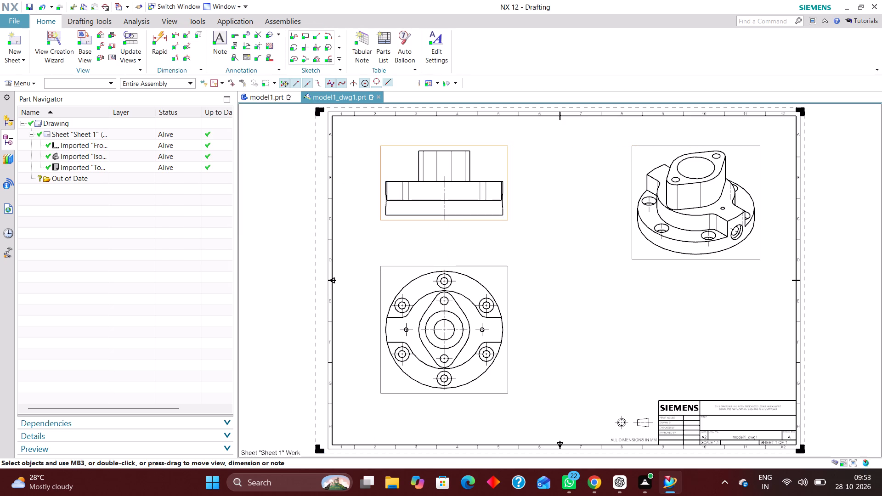
click(298, 227)
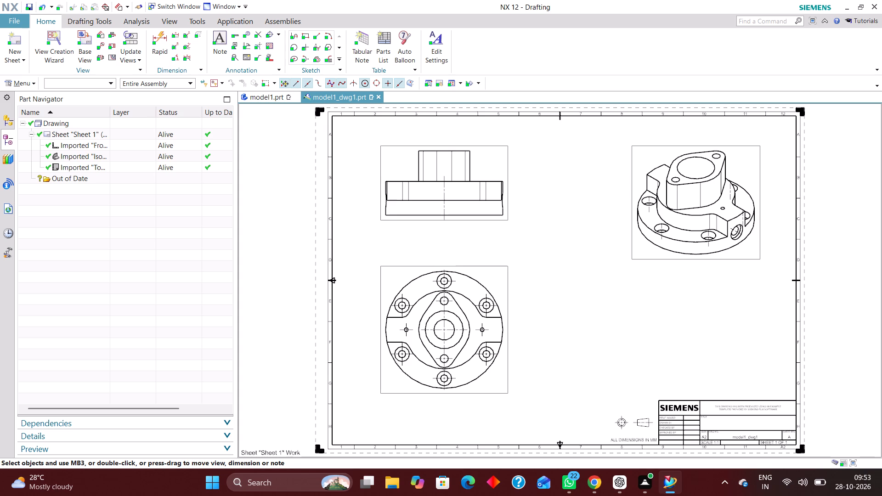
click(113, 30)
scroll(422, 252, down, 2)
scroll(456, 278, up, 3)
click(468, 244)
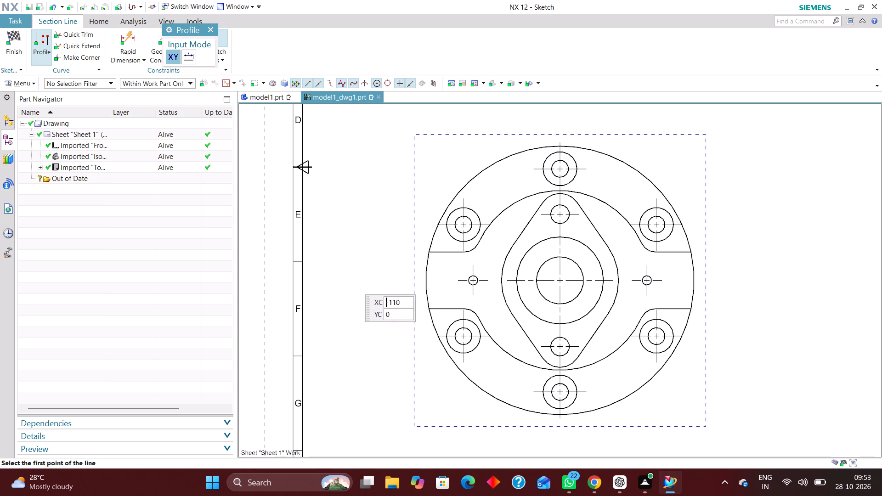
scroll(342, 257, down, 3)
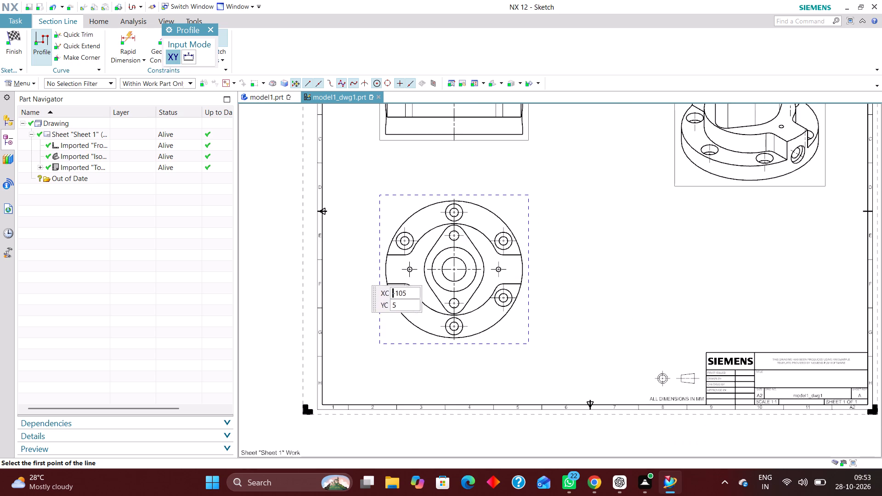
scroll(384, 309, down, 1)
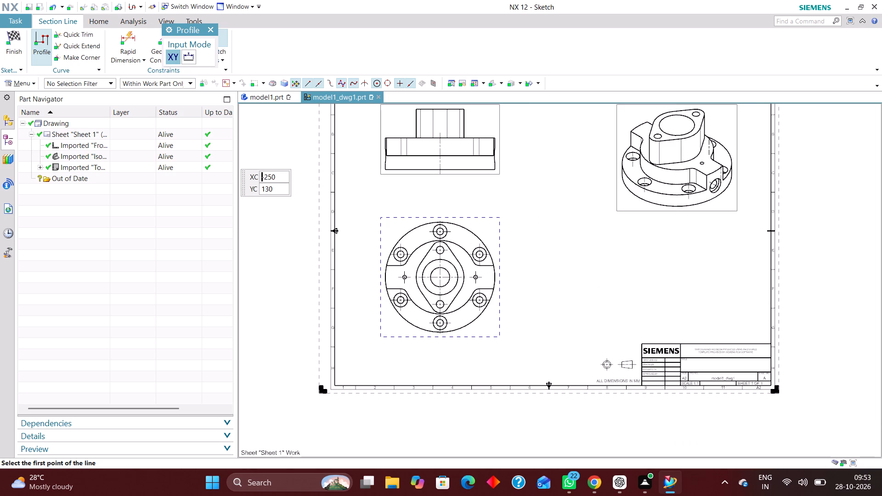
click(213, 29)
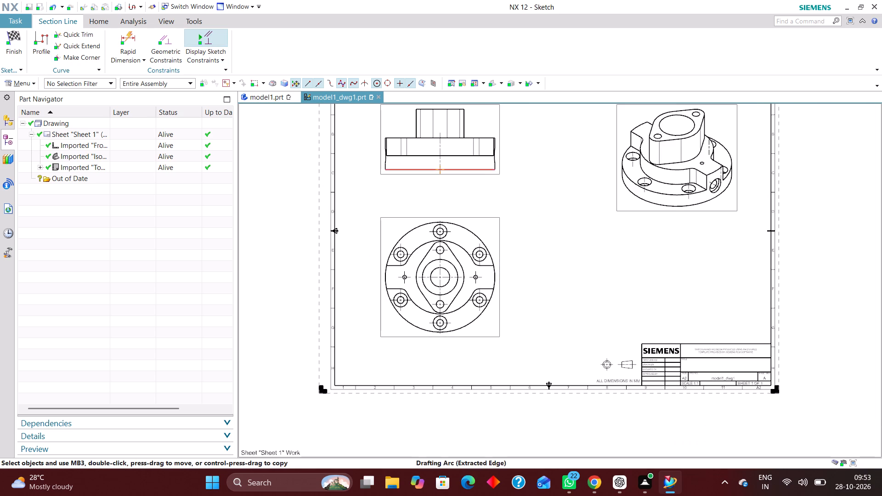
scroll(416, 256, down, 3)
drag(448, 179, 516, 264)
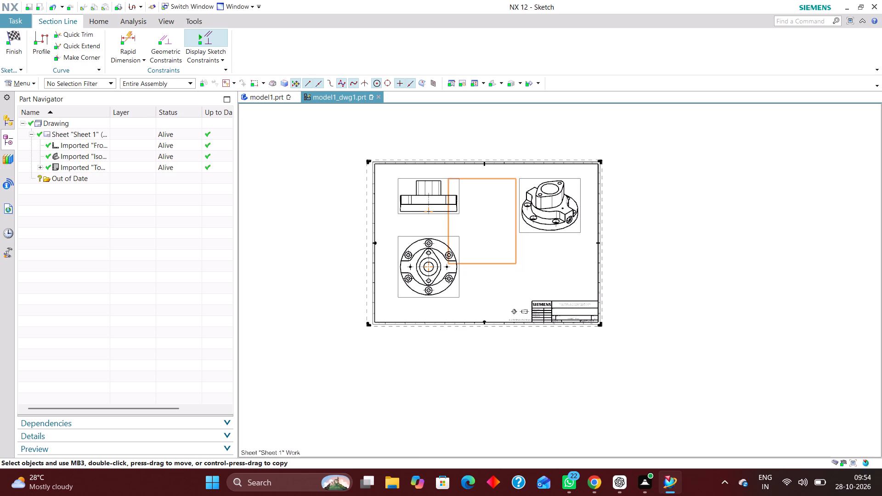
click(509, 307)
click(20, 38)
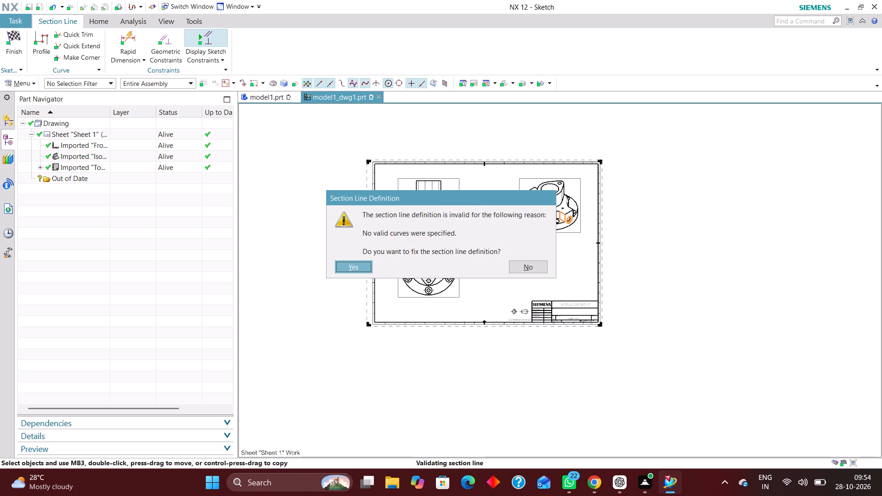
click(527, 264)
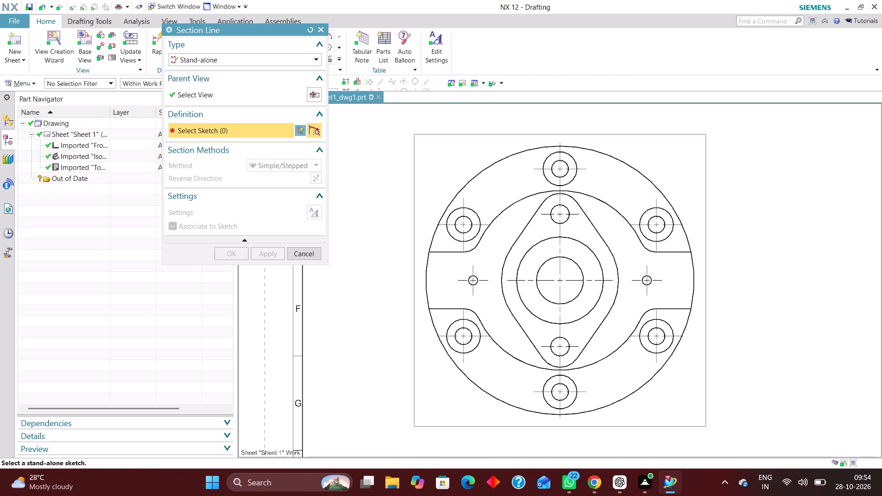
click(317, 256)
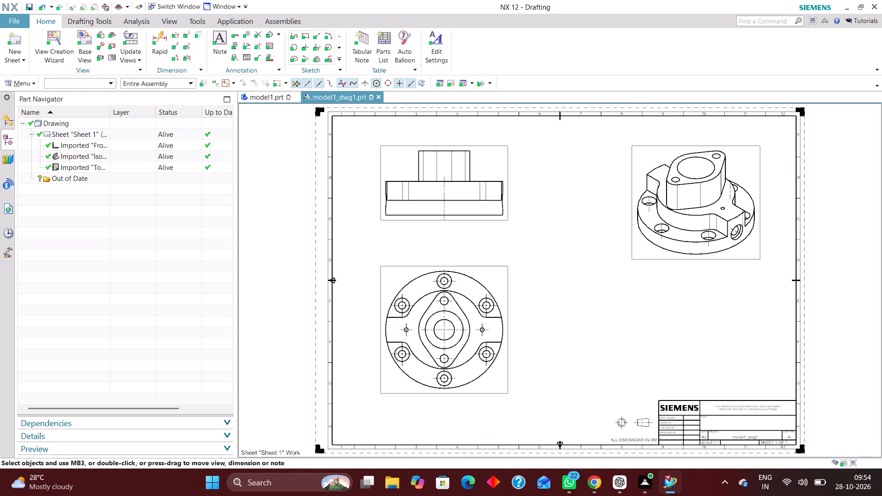
Rearrange the views: move the front view below the isometric view and the top view to the sheet's upper-left area.
drag(497, 145, 647, 301)
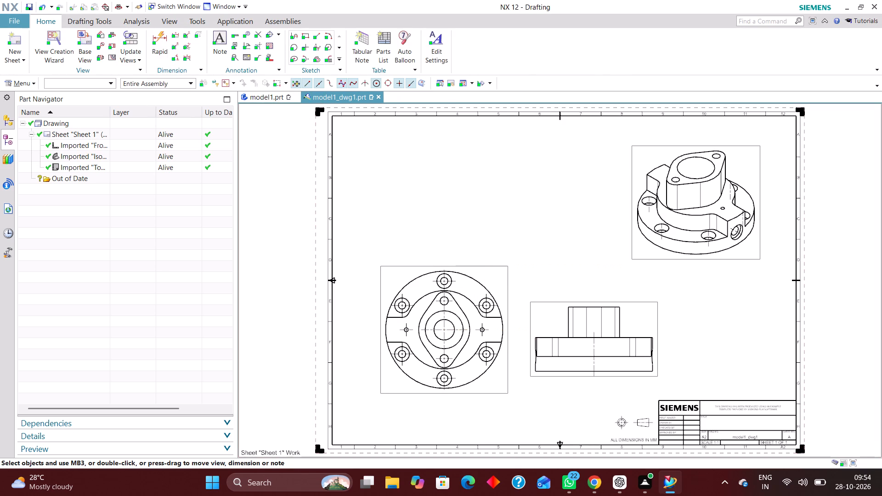
drag(475, 265, 490, 137)
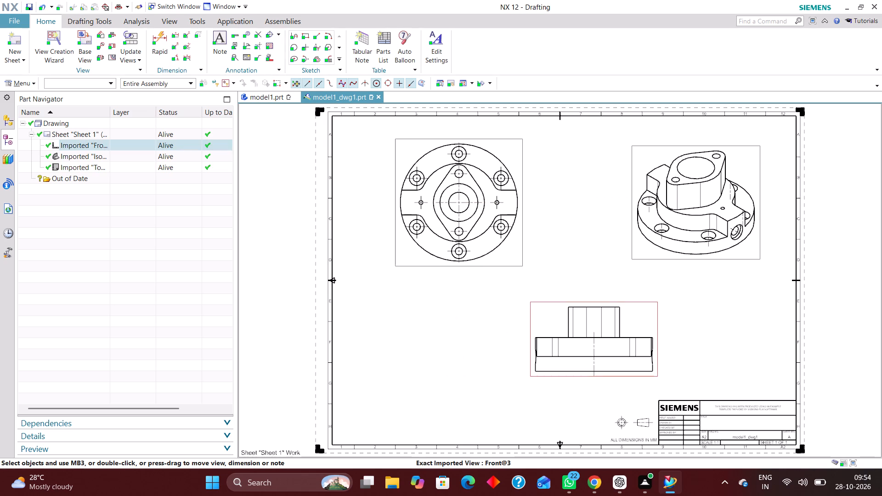
drag(657, 333, 725, 322)
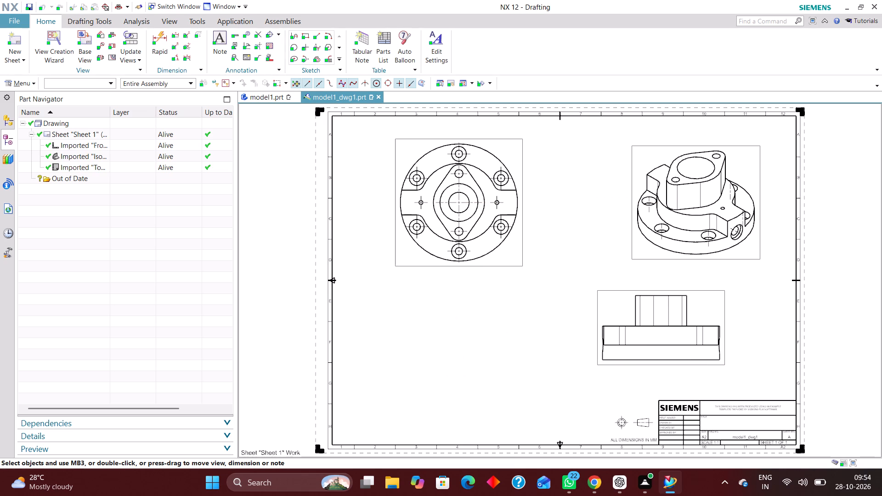
drag(725, 322, 725, 322)
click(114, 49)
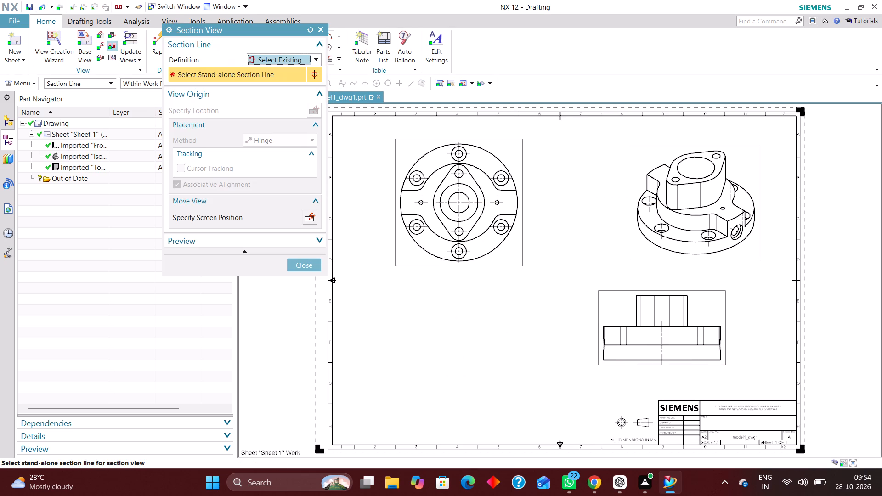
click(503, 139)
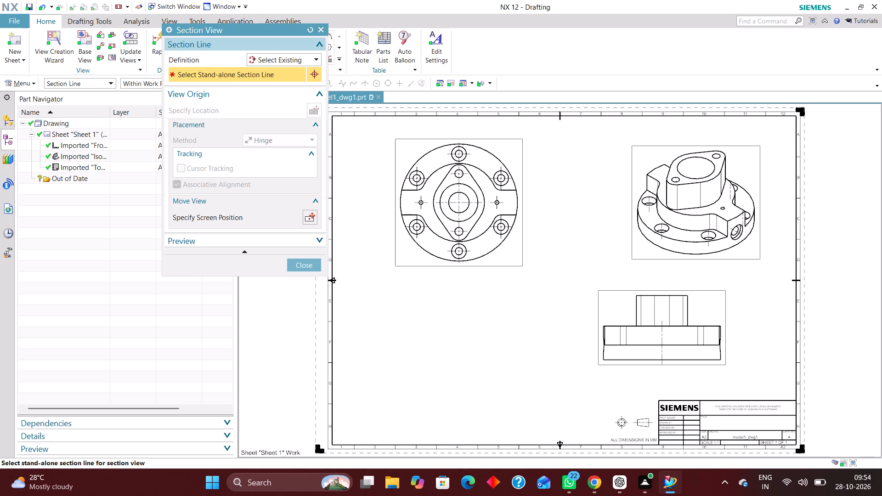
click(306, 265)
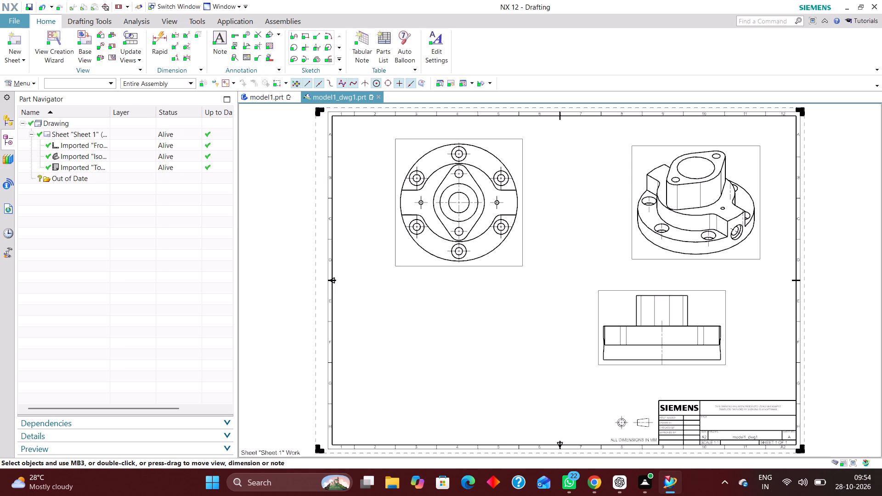
Start a section line on the top view and sketch one horizontal line across the full flange, just below its centre.
click(113, 32)
click(514, 140)
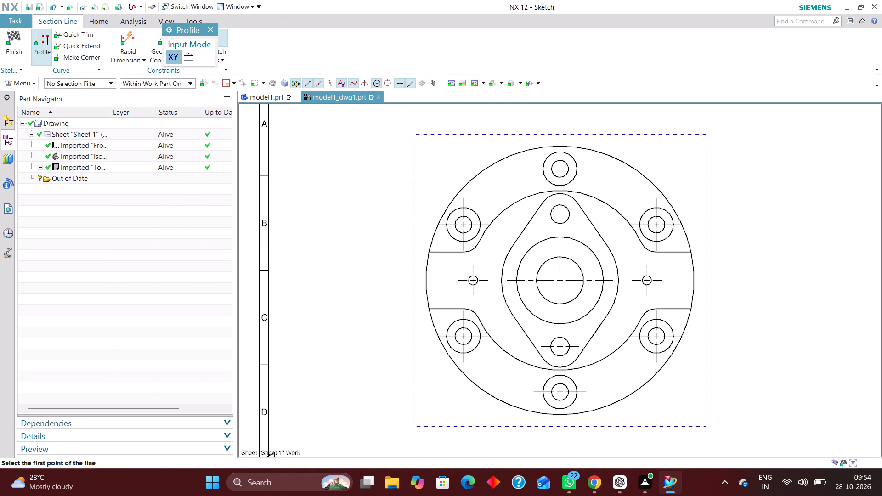
scroll(558, 126, down, 1)
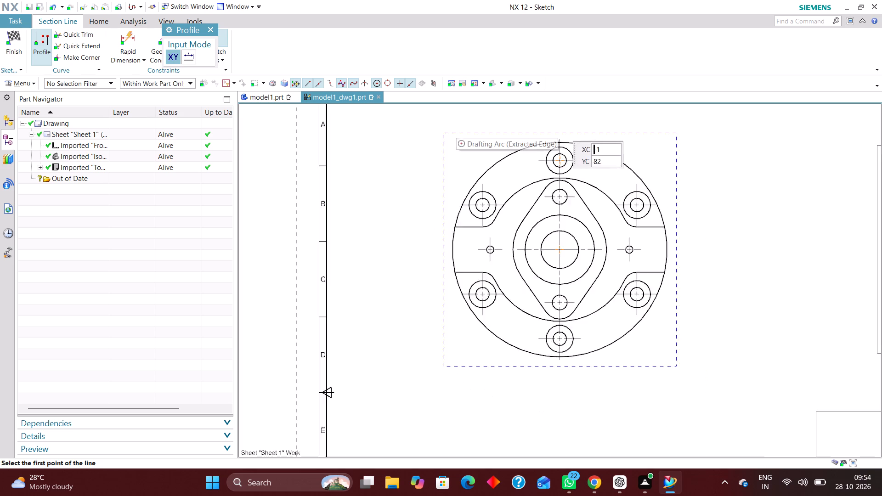
scroll(558, 126, down, 2)
scroll(529, 243, up, 1)
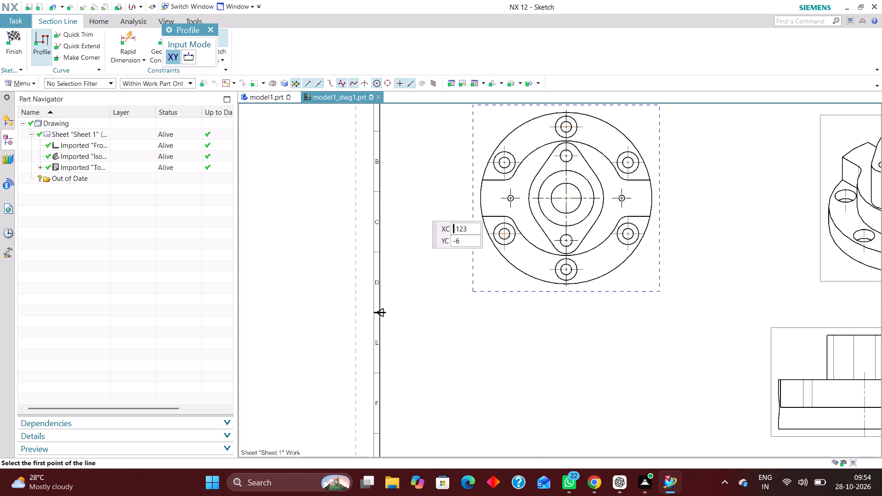
click(419, 207)
click(692, 203)
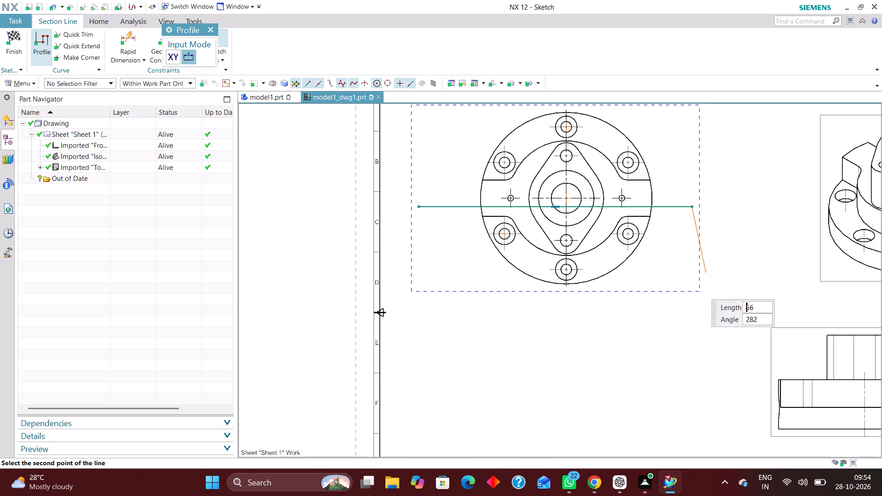
click(213, 29)
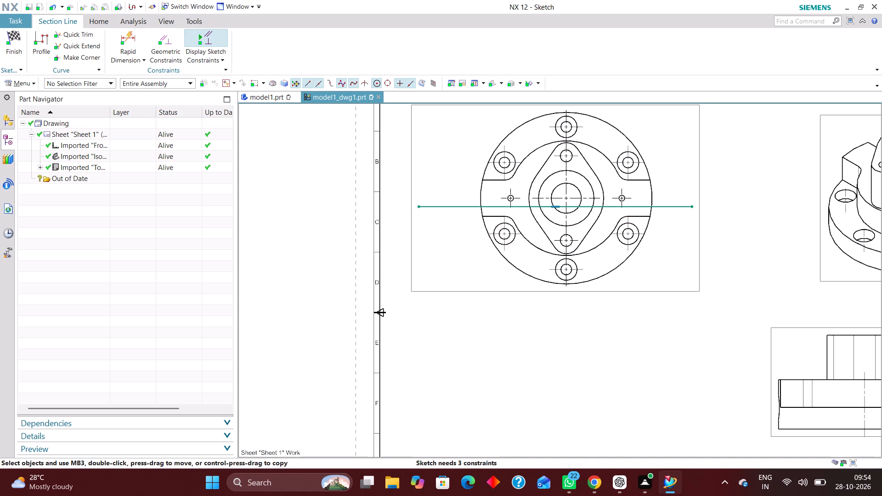
Constrain the section line's midpoint coincident with the centre of the top view's central bore.
scroll(380, 249, down, 2)
scroll(654, 248, up, 1)
click(164, 45)
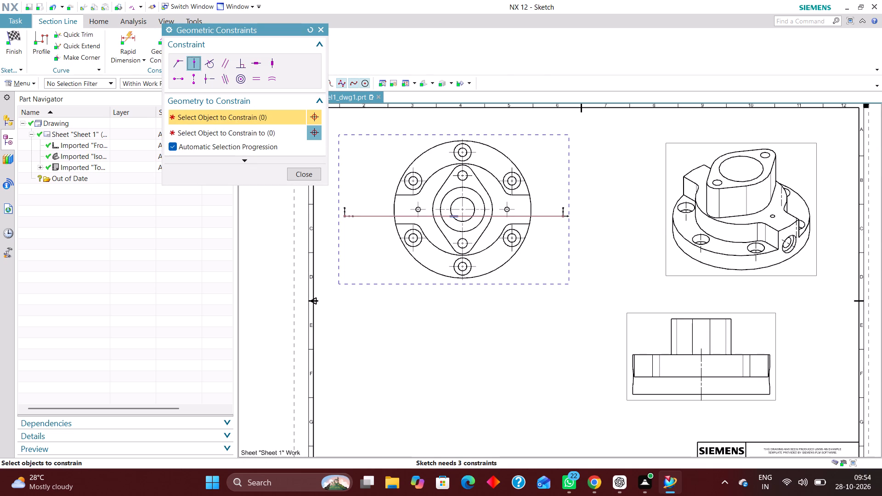
click(178, 63)
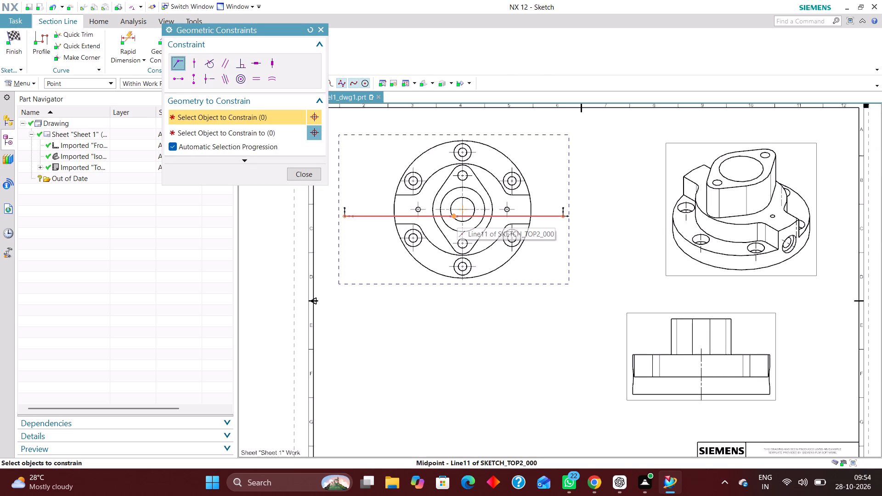
click(452, 215)
click(474, 200)
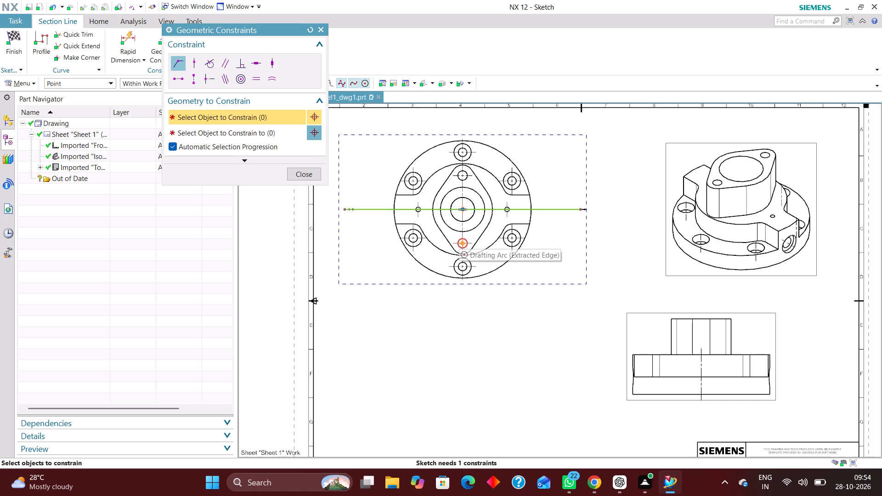
click(303, 176)
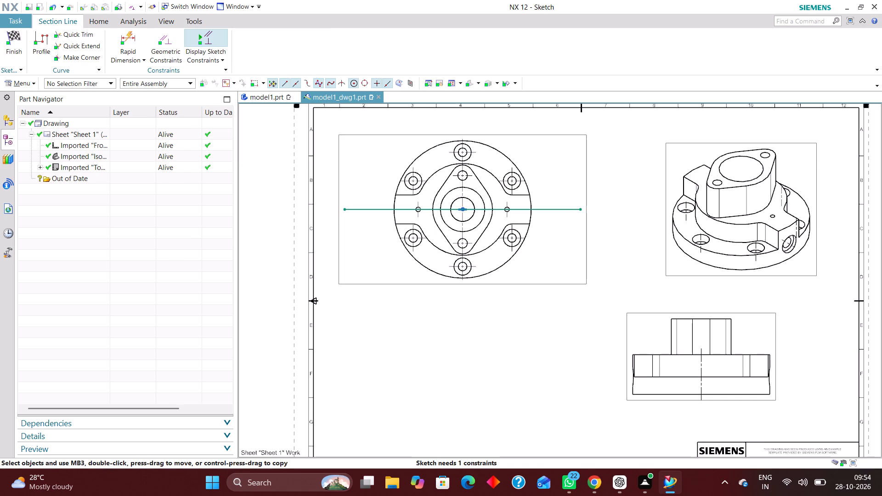
Shorten the section line so that both ends stop a little outside the flange's outer circle.
drag(582, 210, 563, 208)
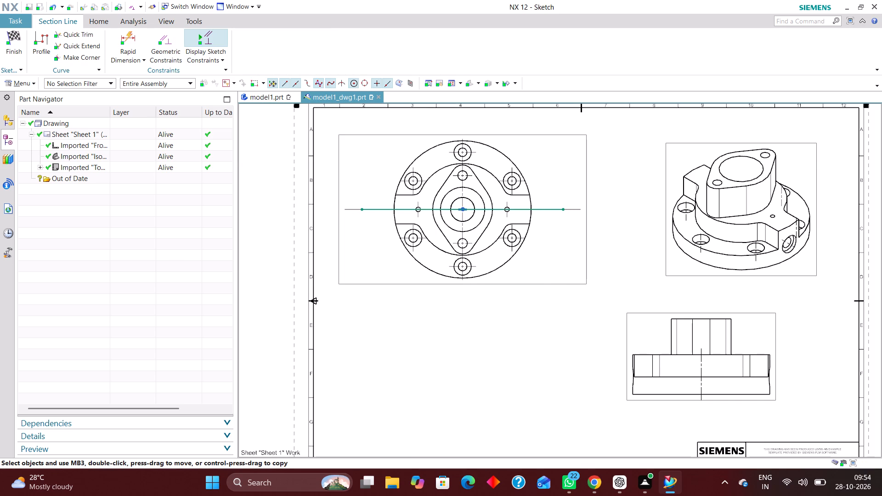
drag(563, 208, 567, 208)
drag(567, 208, 558, 208)
Finish the sketch and create the stand-alone Simple/Stepped section line with its direction reversed so the arrows point up.
click(15, 39)
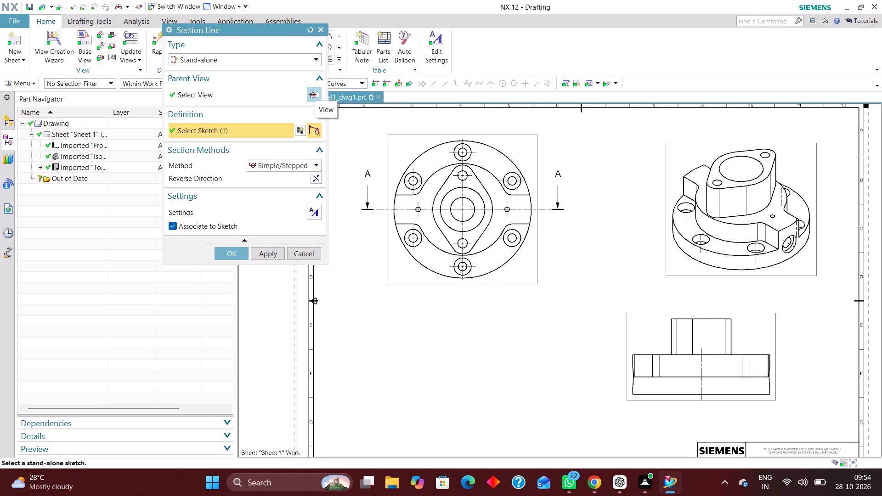
click(316, 175)
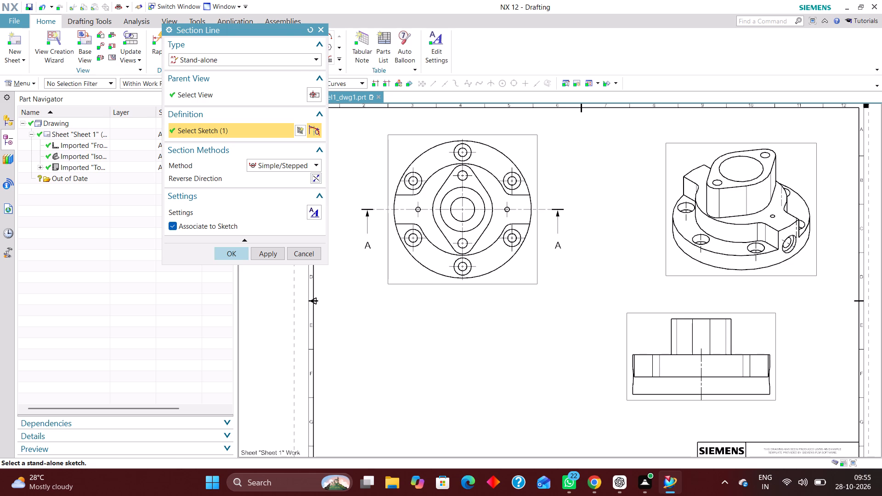
click(233, 251)
Move both section letters A up beside the shafts of their section arrows.
scroll(385, 234, up, 5)
drag(366, 237, 351, 213)
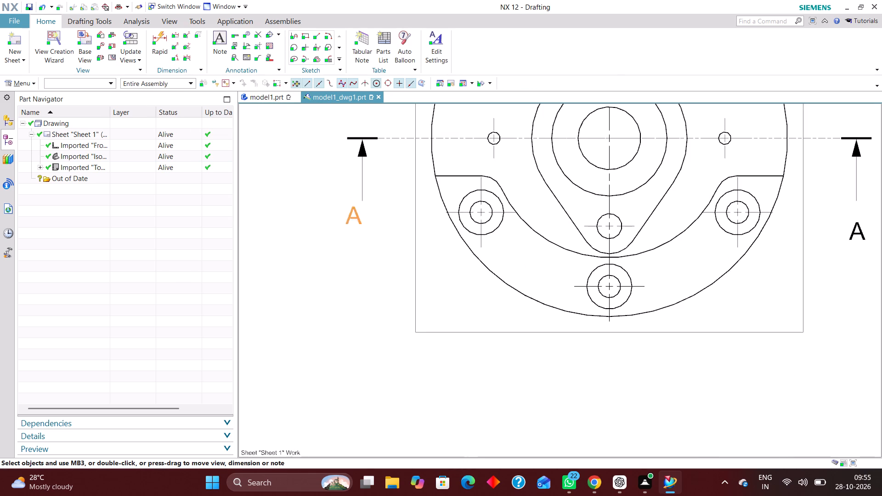
drag(351, 213, 351, 180)
scroll(313, 194, down, 4)
scroll(511, 205, up, 2)
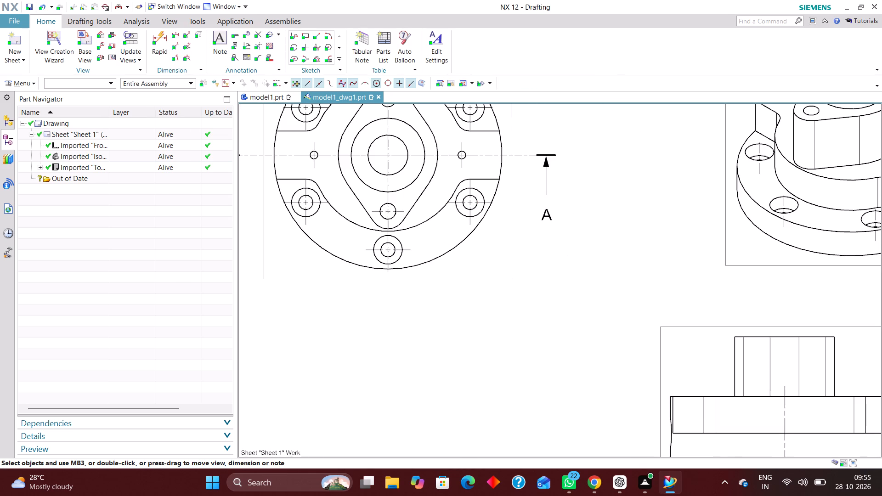
drag(546, 220, 537, 183)
Create an orthographic section view from the existing section line A-A and place it directly below the top view.
scroll(507, 210, down, 3)
right_drag(566, 180, 496, 250)
right_drag(574, 179, 536, 226)
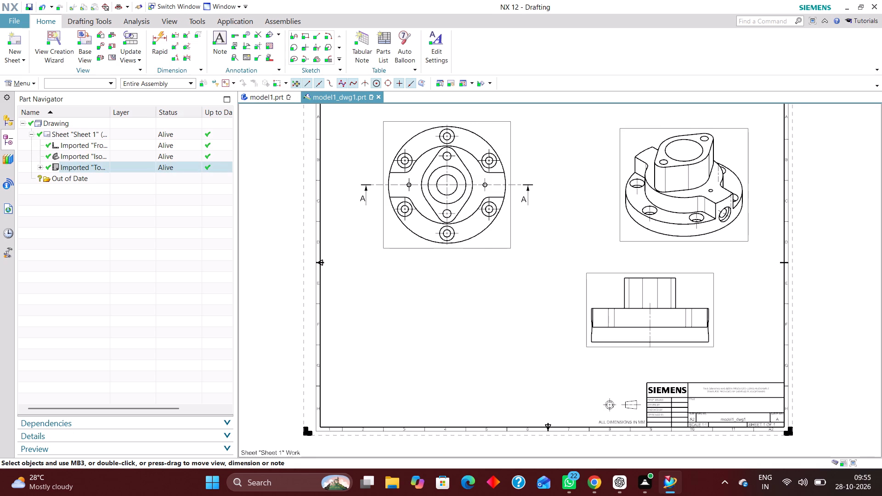
right_drag(536, 226, 450, 273)
scroll(299, 188, down, 3)
scroll(379, 241, up, 3)
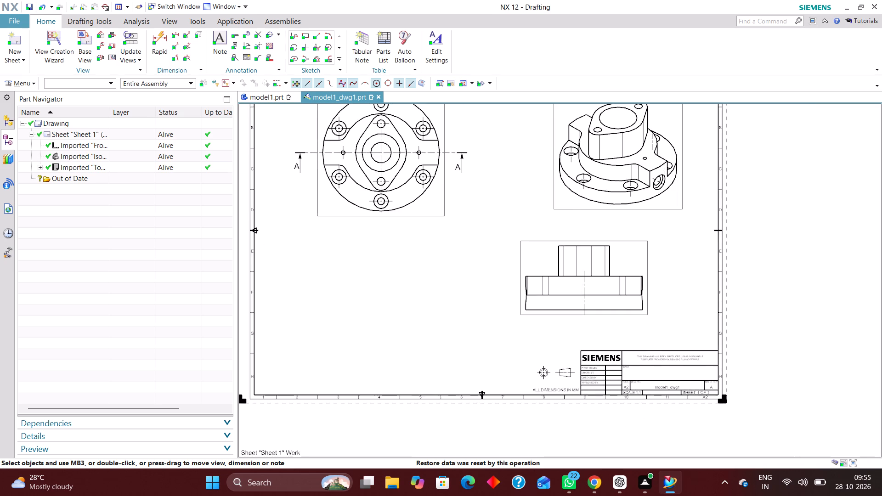
scroll(413, 309, down, 2)
click(113, 49)
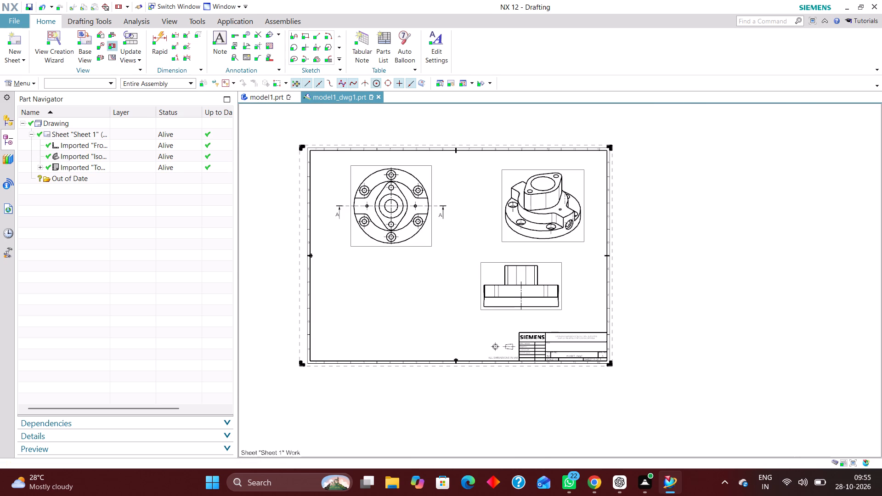
click(347, 203)
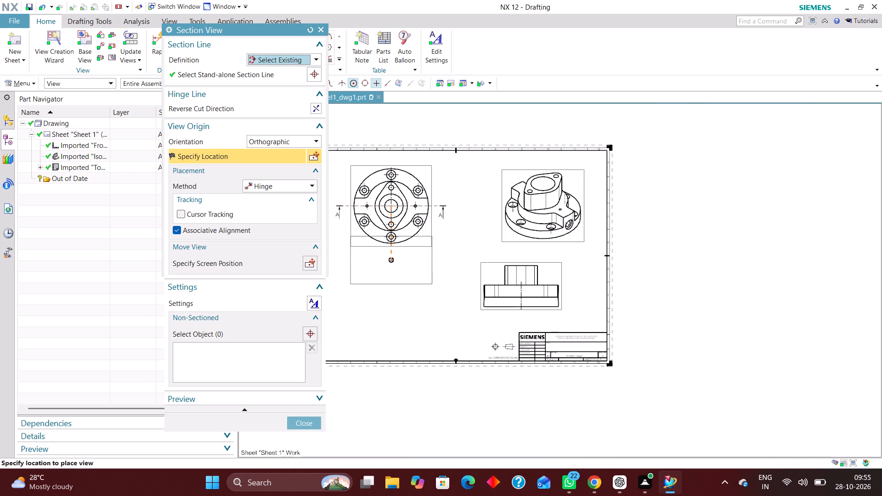
click(388, 297)
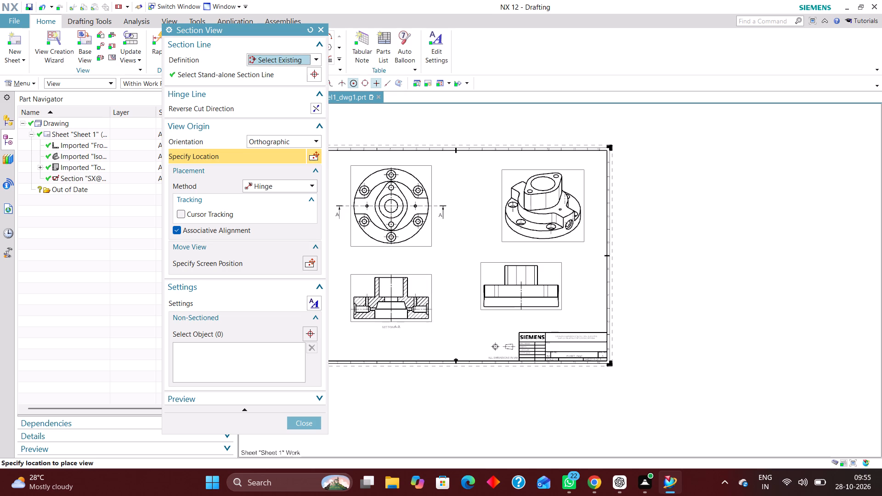
Close the section view command and remove the 3D centerlines of both small vertical holes in section A-A.
click(309, 265)
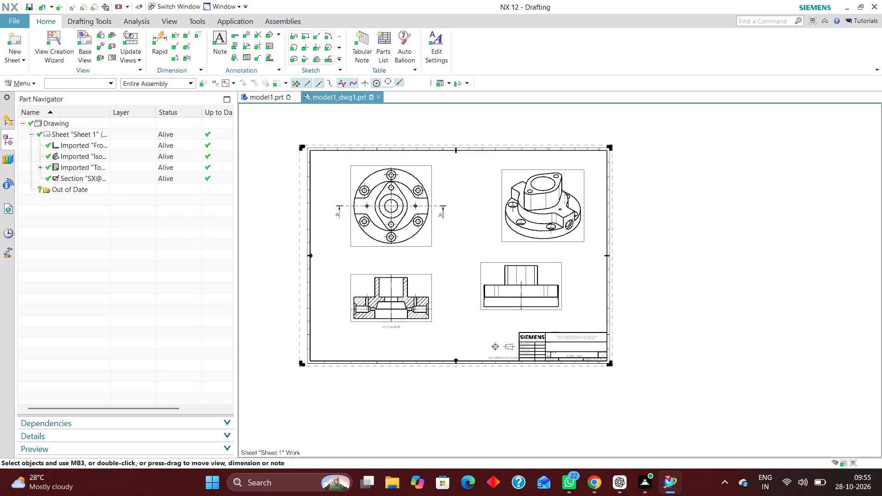
scroll(383, 308, up, 5)
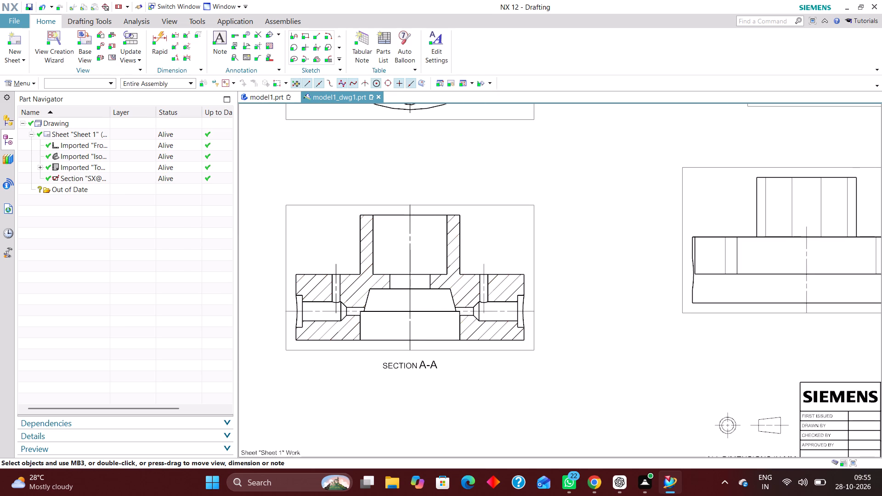
scroll(349, 310, up, 5)
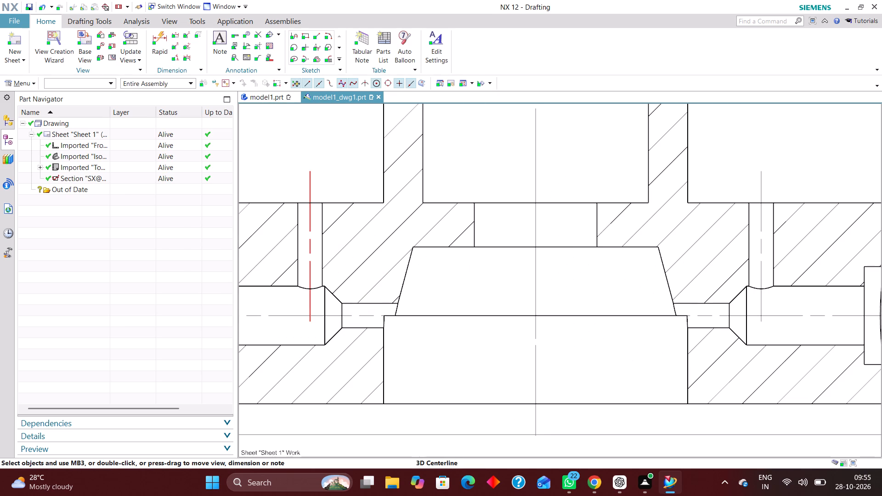
right_drag(311, 231, 313, 263)
scroll(382, 247, down, 4)
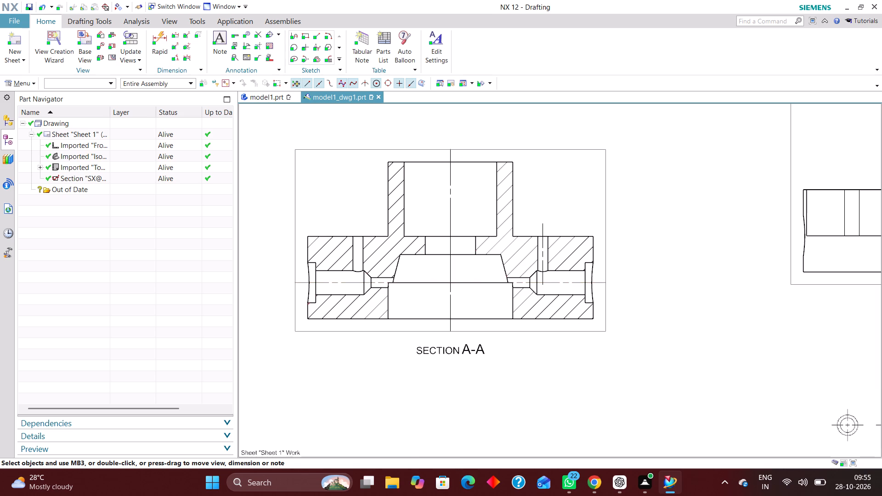
scroll(541, 261, up, 3)
right_drag(547, 254, 546, 304)
scroll(626, 256, down, 4)
In model1.prt, edit Sketch (26) "SKETCH_007" of the drafted recess, set its circle diameter to 46 mm and finish the sketch.
scroll(565, 304, up, 1)
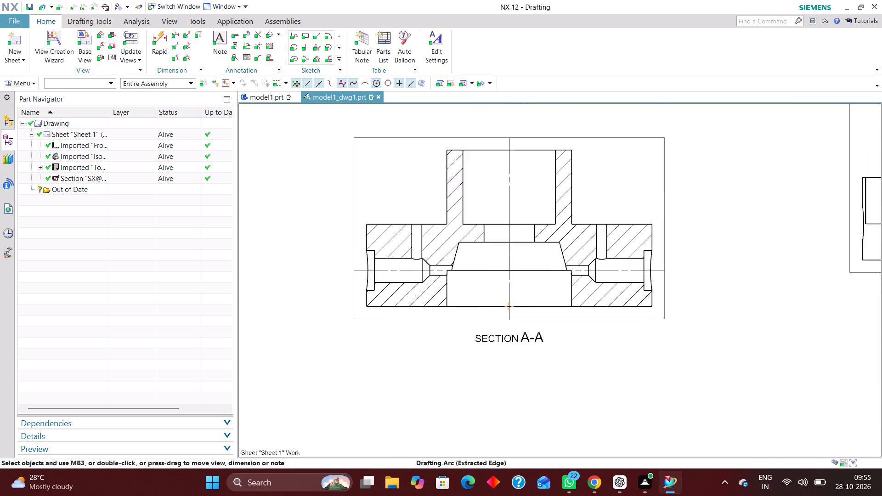
scroll(565, 304, up, 2)
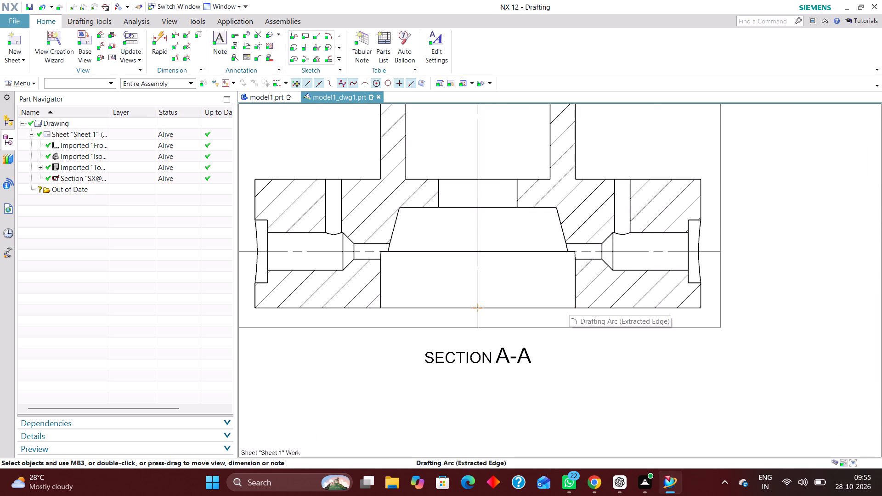
scroll(545, 315, down, 4)
scroll(435, 313, down, 1)
scroll(506, 285, up, 2)
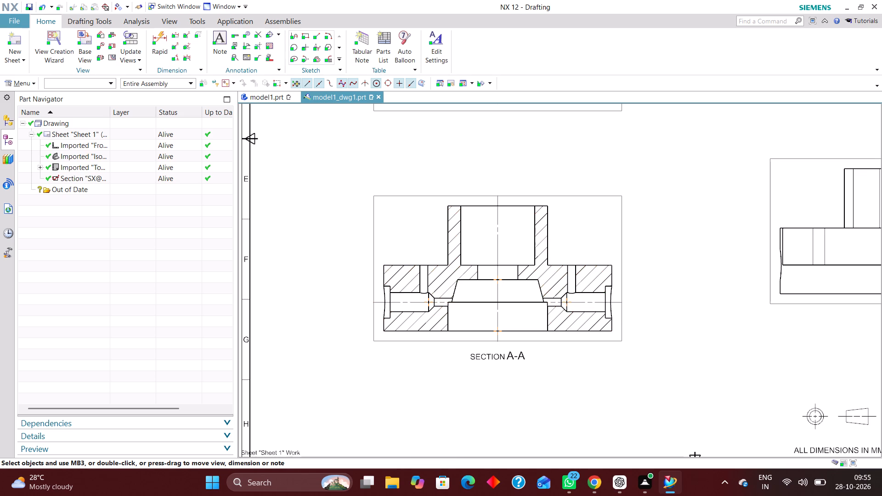
scroll(464, 281, up, 4)
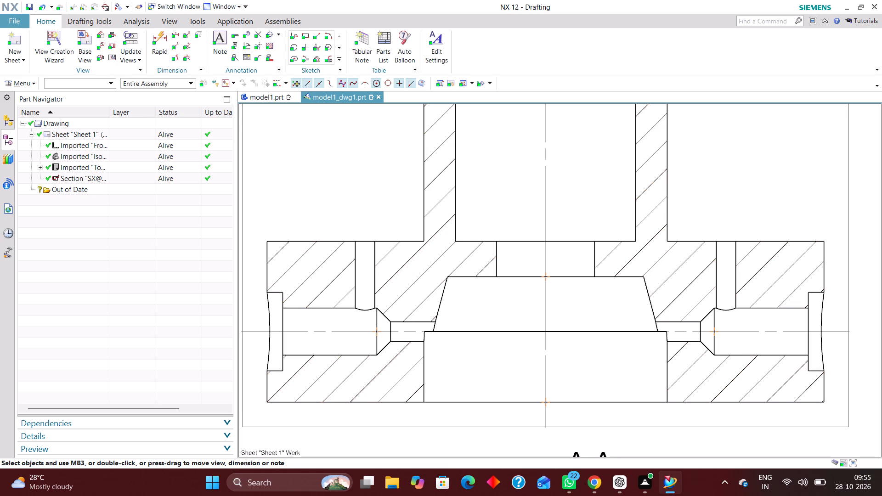
click(272, 96)
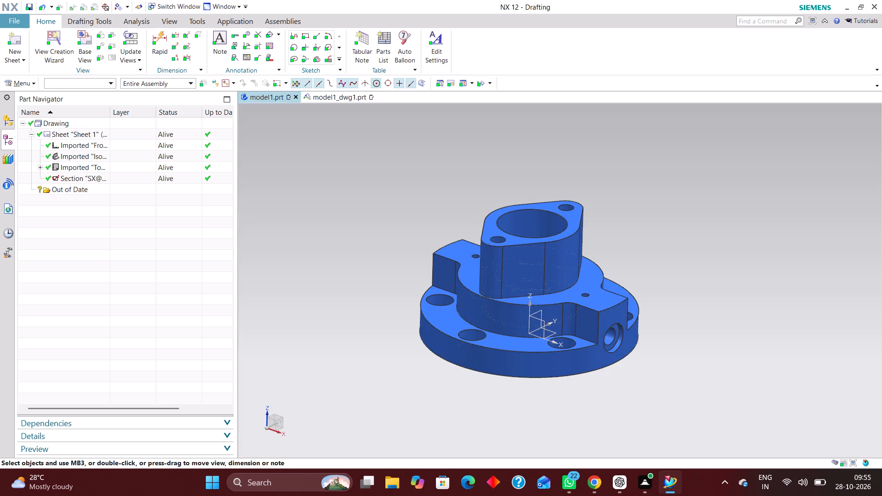
scroll(118, 355, down, 4)
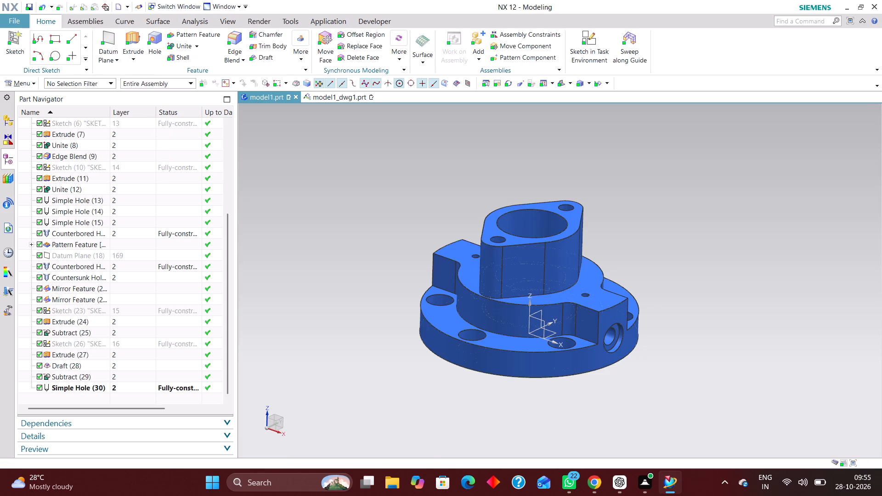
click(94, 339)
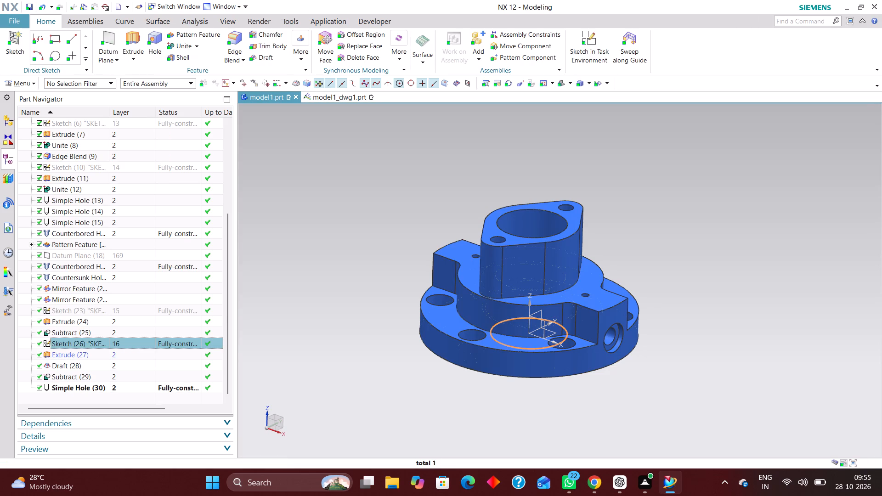
click(94, 307)
click(94, 343)
right_click(93, 341)
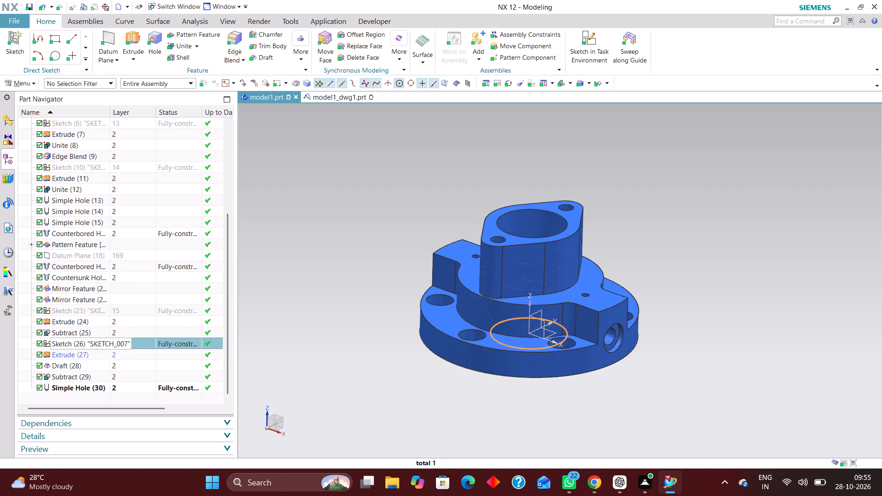
click(126, 101)
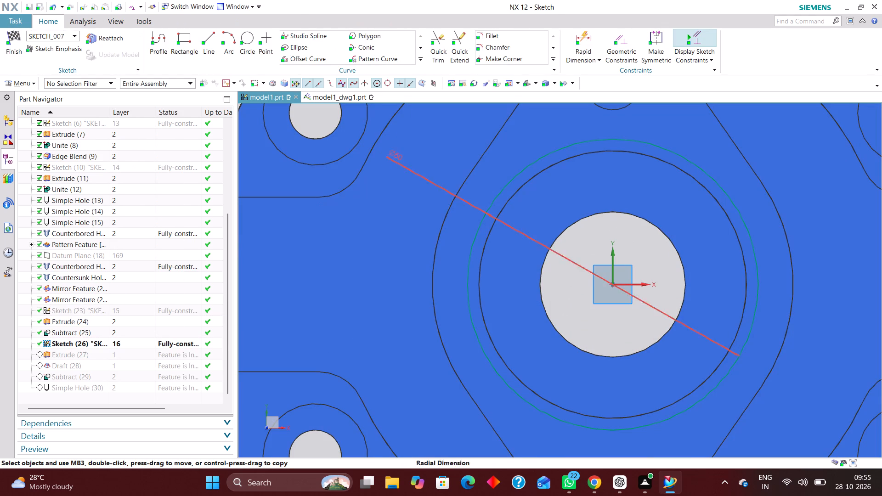
drag(394, 154, 416, 243)
double_click(417, 242)
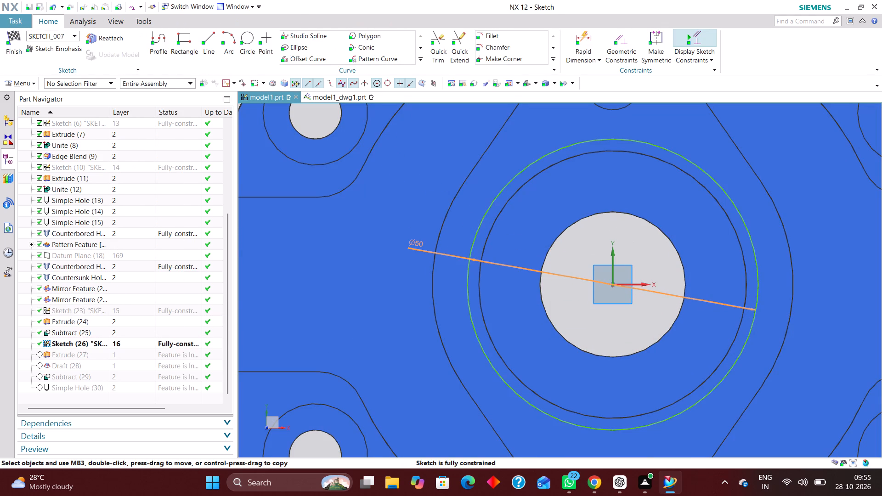
text(46)
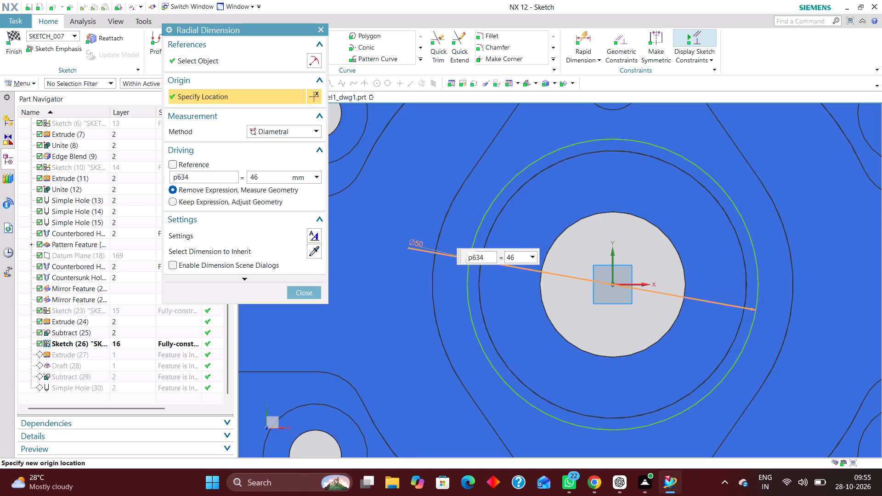
key(Return)
click(298, 294)
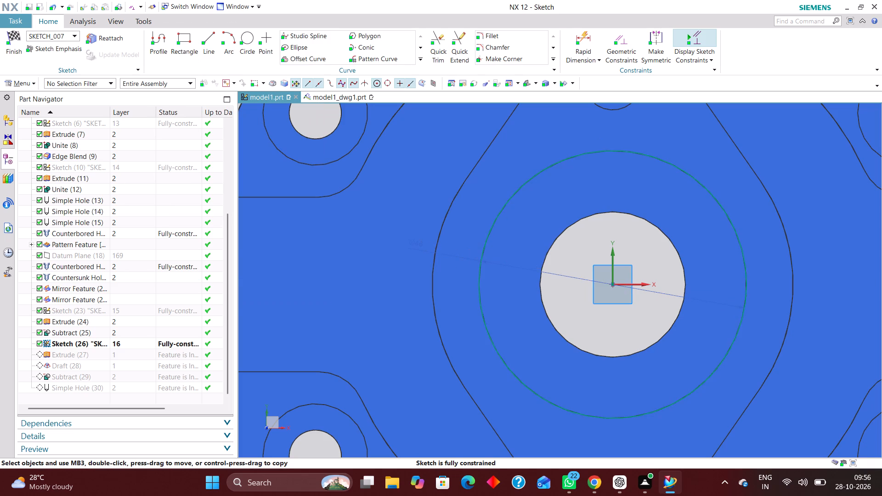
click(64, 36)
click(16, 34)
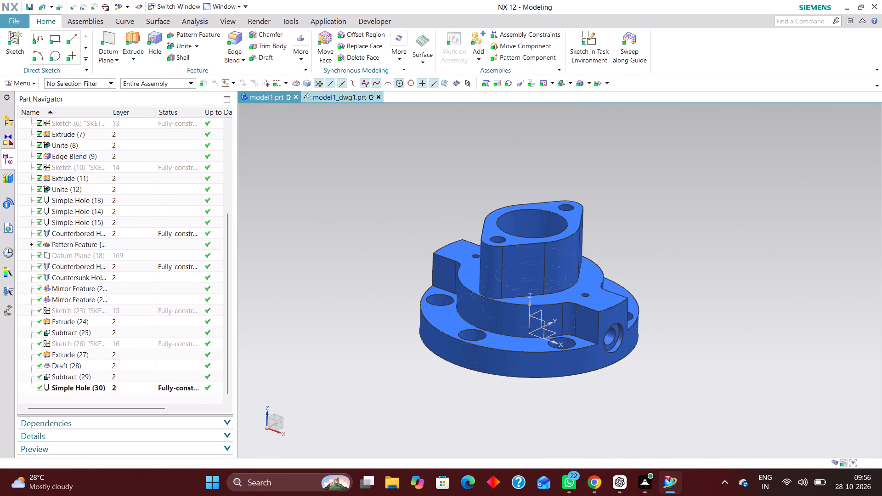
Return to the model1_dwg1.prt drawing and update its out-of-date views.
click(335, 101)
scroll(385, 208, down, 2)
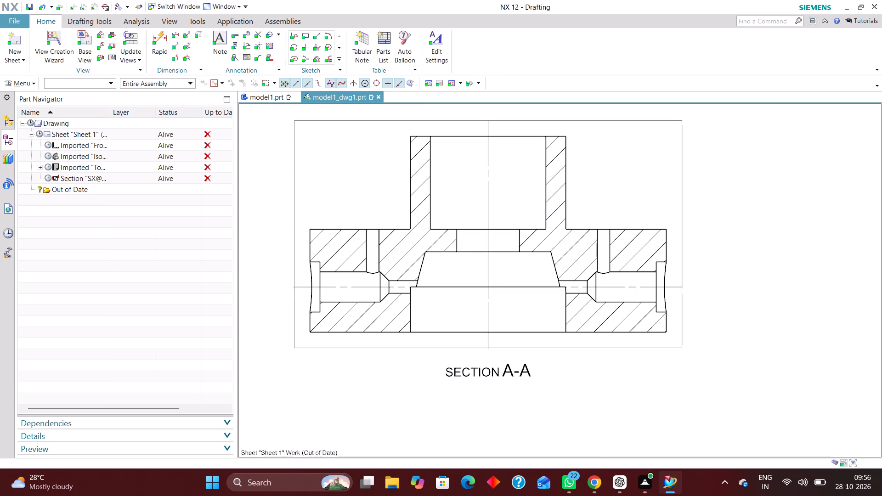
click(30, 121)
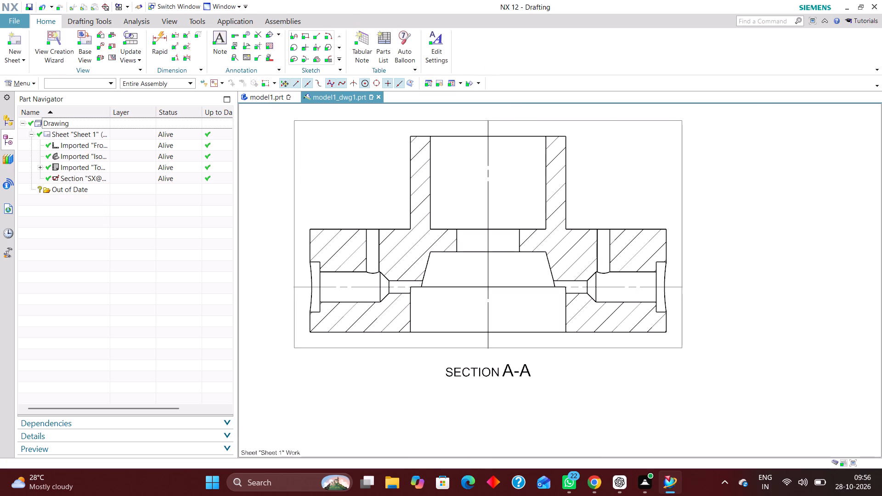
Examine the recess in the updated section A-A and review the view layout on the whole sheet.
scroll(471, 350, down, 1)
scroll(529, 303, up, 4)
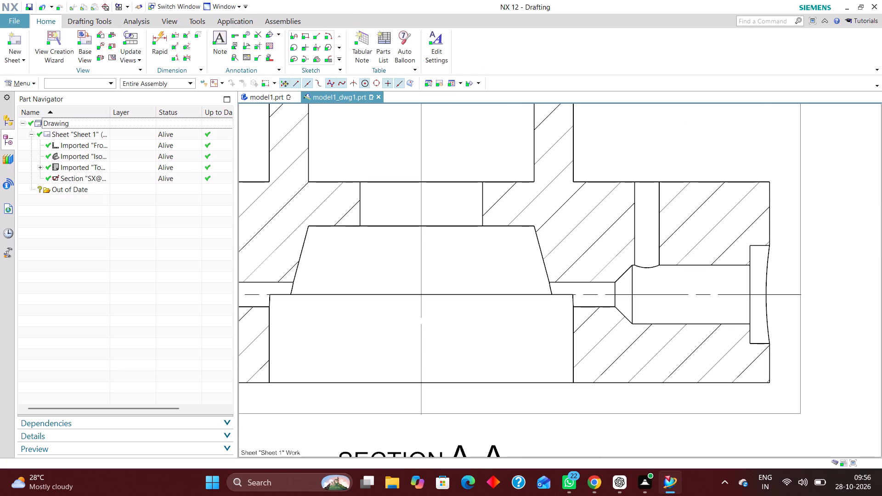
scroll(561, 327, down, 3)
scroll(555, 370, down, 1)
scroll(463, 387, down, 4)
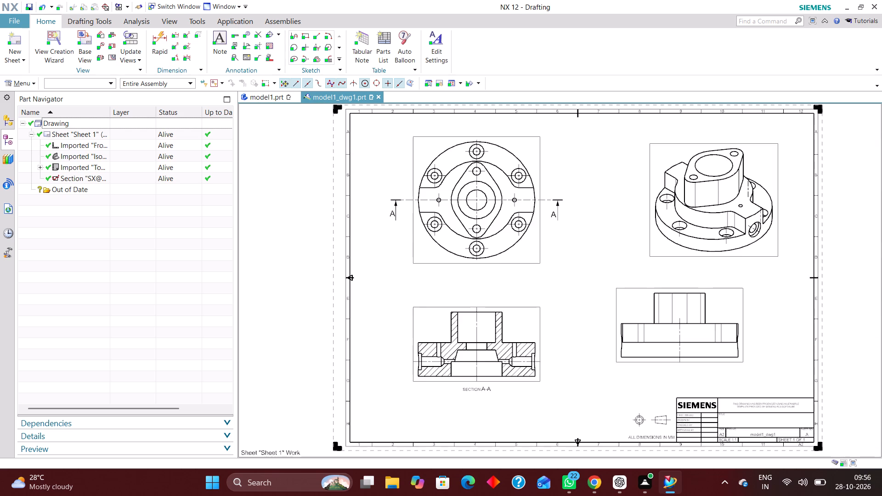
scroll(563, 295, up, 2)
right_drag(571, 266, 536, 319)
right_drag(589, 242, 590, 241)
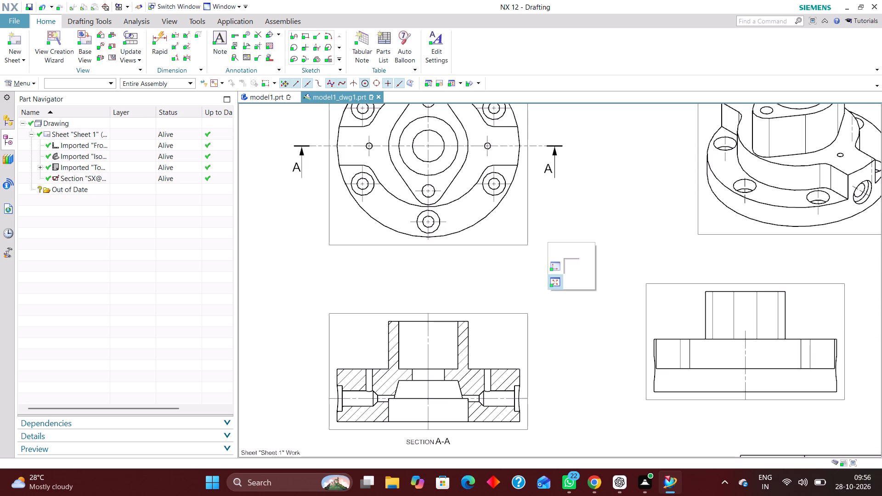
right_drag(590, 241, 545, 272)
right_drag(592, 235, 464, 382)
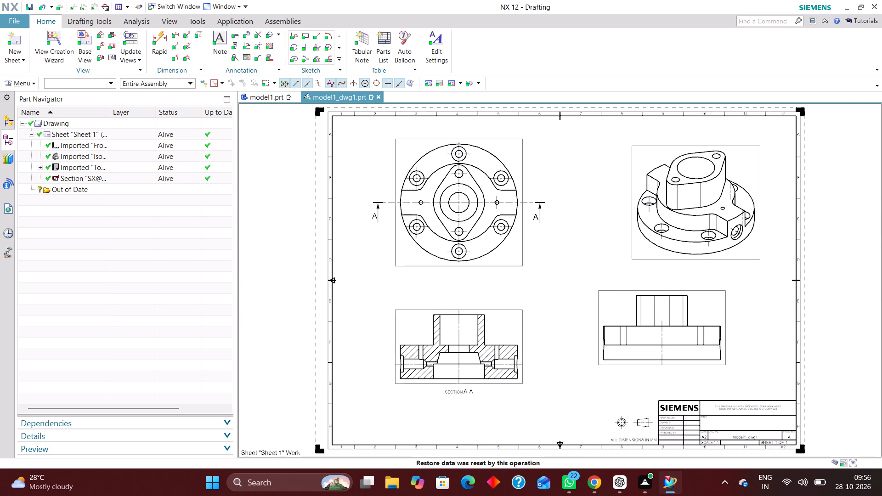
In the Drafting Preferences, set the leader and dimension arrowhead type to Open Arrow.
click(32, 83)
click(50, 196)
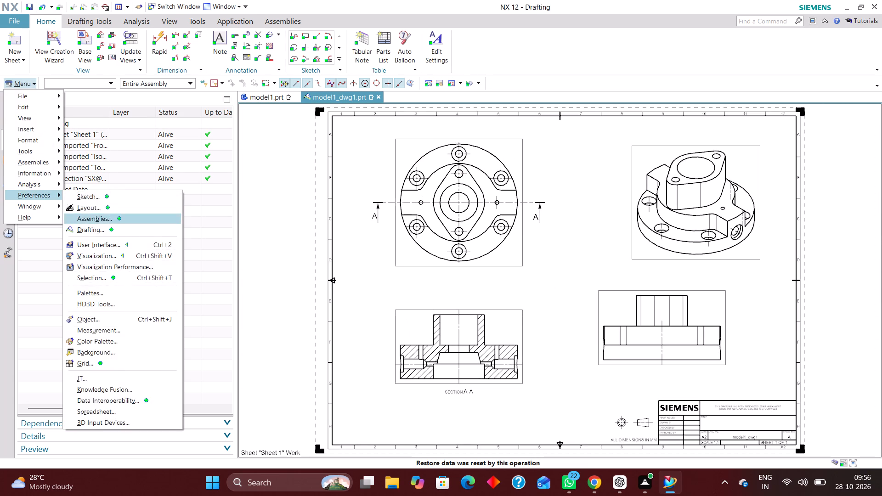
click(106, 229)
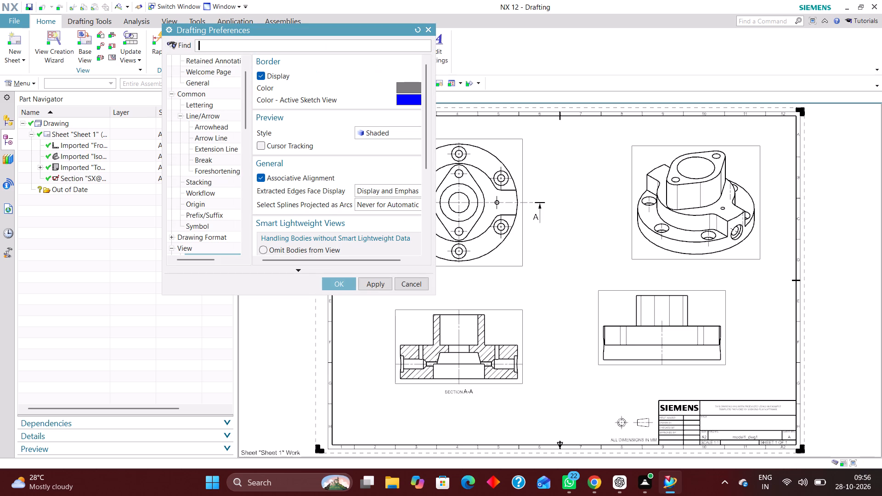
click(215, 128)
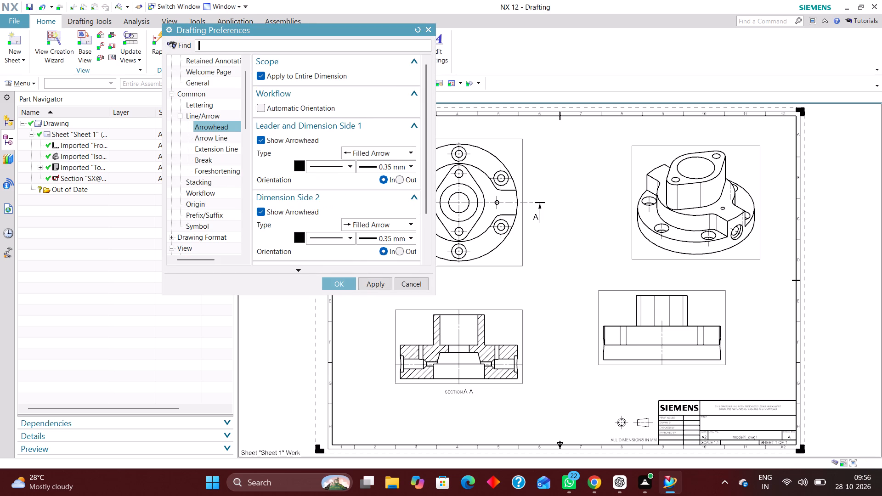
click(396, 154)
click(383, 186)
Set the extension line gap to 2 for both dimension sides.
scroll(204, 209, down, 1)
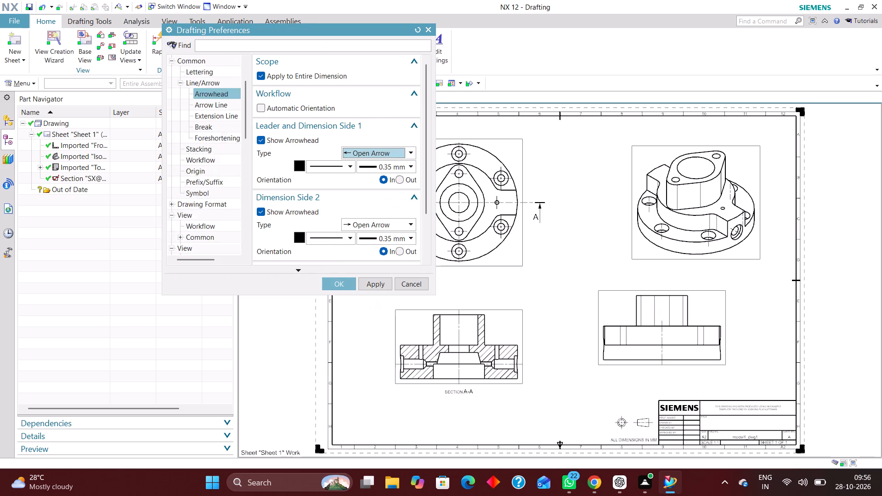
scroll(204, 210, down, 1)
scroll(217, 154, up, 2)
click(222, 149)
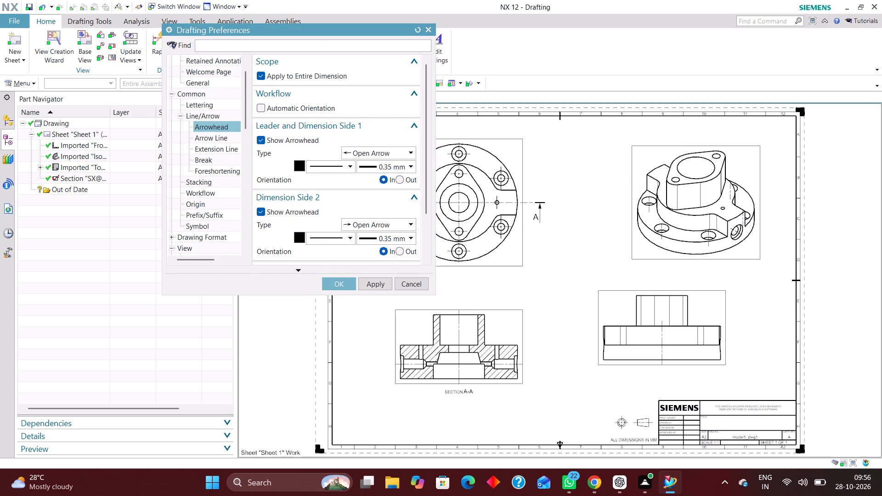
drag(379, 134, 502, 139)
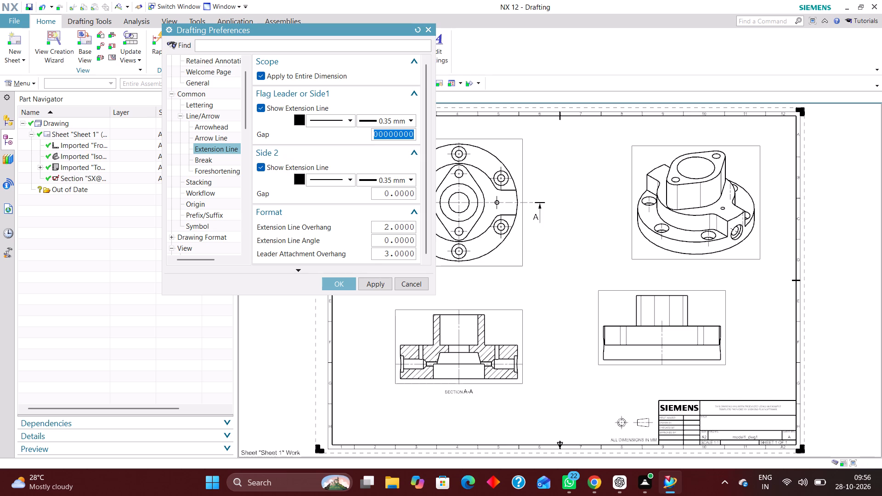
key(2)
key(Return)
Set the dimension text units' decimal delimiter to Period and accept the drafting preferences.
scroll(214, 214, down, 4)
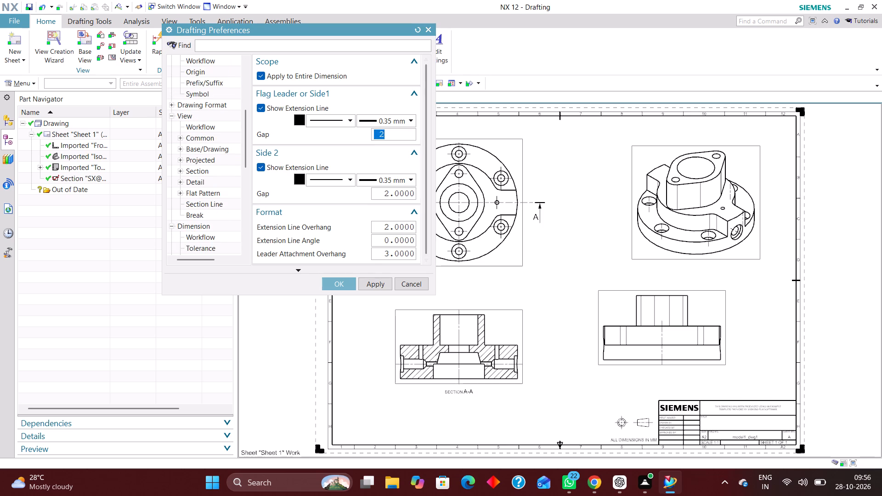
scroll(209, 211, down, 7)
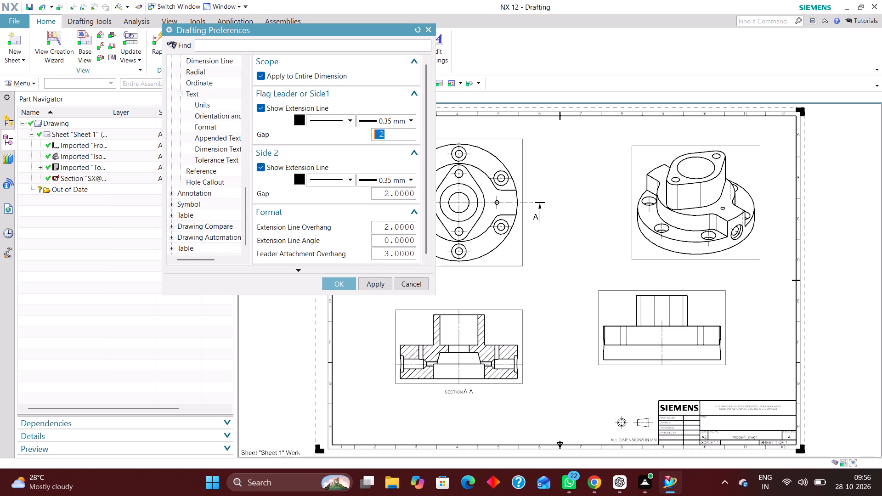
scroll(215, 210, down, 1)
scroll(200, 199, up, 4)
click(213, 236)
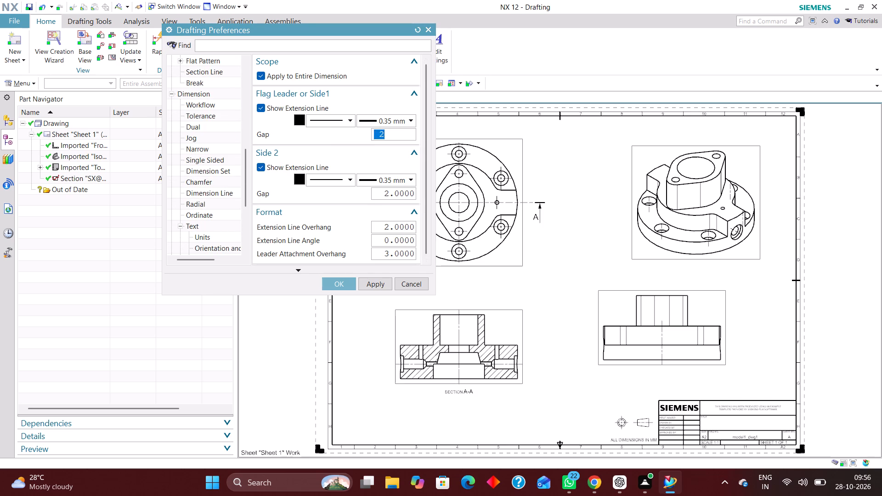
click(390, 122)
click(385, 132)
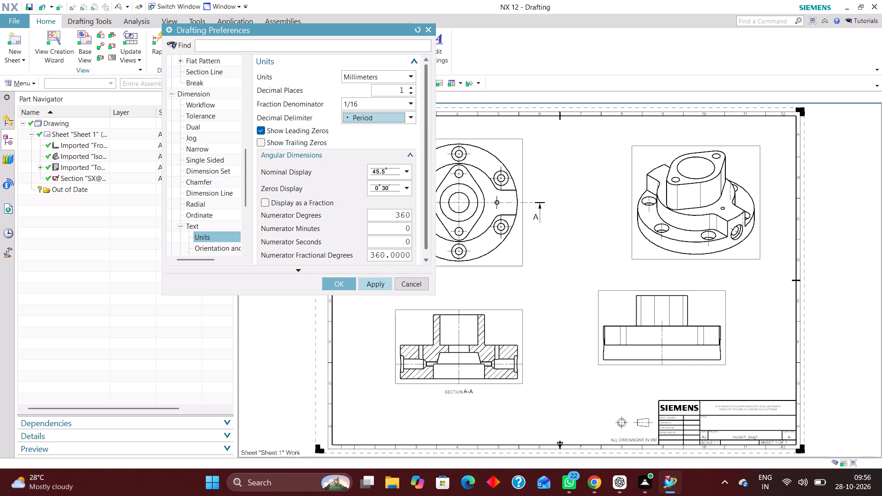
click(336, 284)
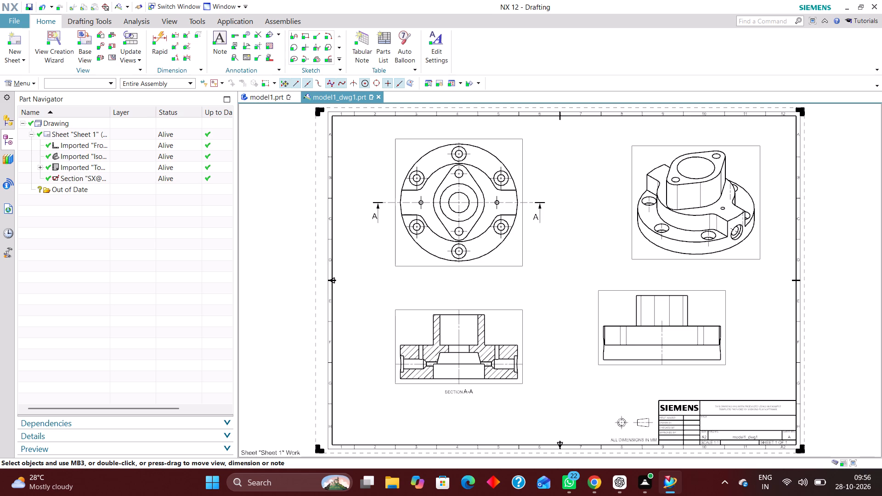
Add a radial Rapid Dimension to the upper arc of the raised central area in the top view, placed outside its upper-right corner.
scroll(510, 411, up, 2)
scroll(486, 393, down, 1)
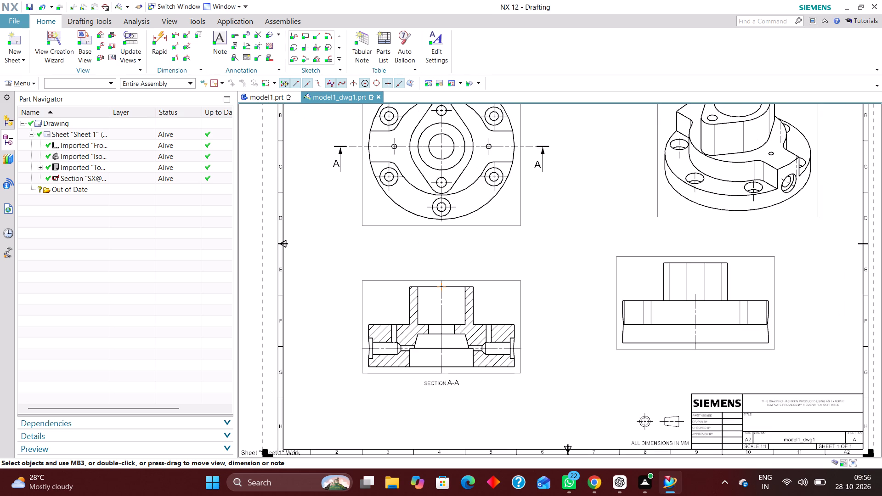
scroll(413, 377, down, 2)
scroll(497, 290, up, 2)
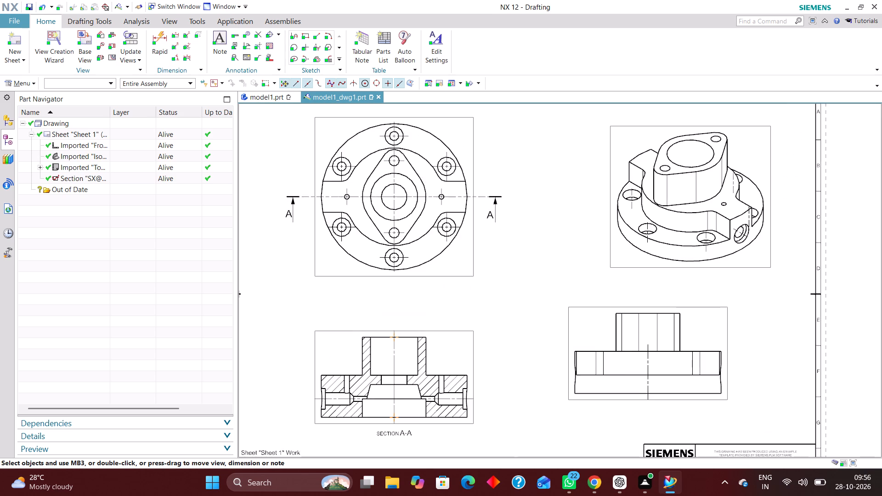
right_drag(528, 242, 494, 291)
scroll(534, 162, up, 4)
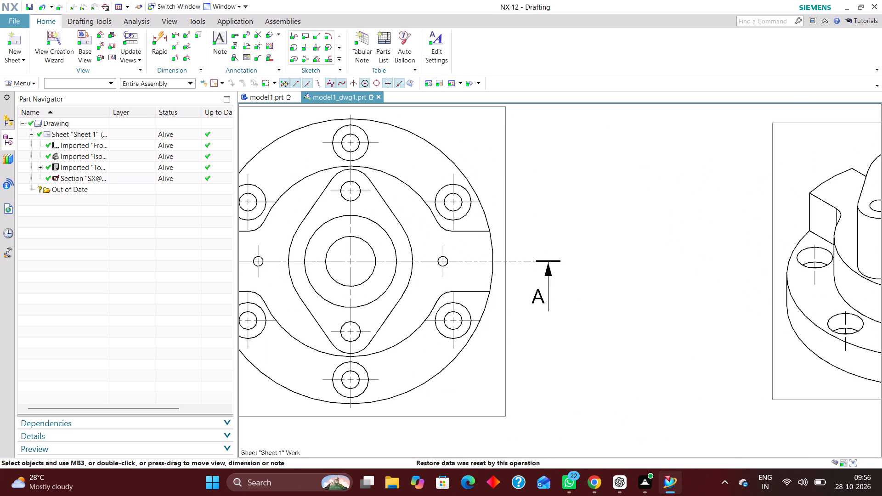
click(156, 34)
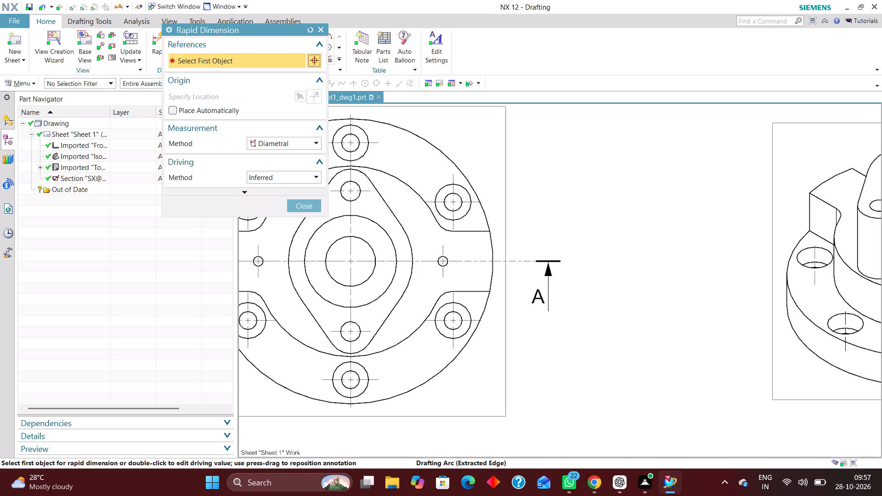
click(300, 144)
click(296, 228)
scroll(465, 258, down, 2)
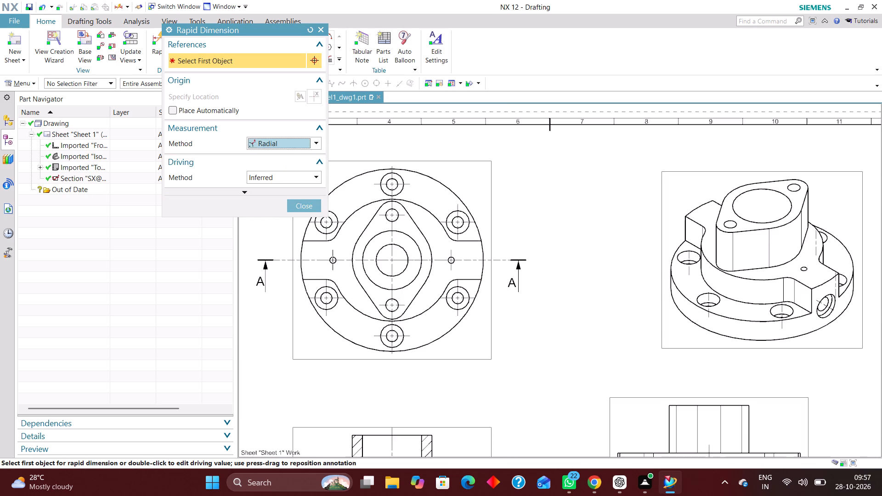
scroll(409, 218, up, 3)
click(436, 198)
scroll(435, 270, down, 4)
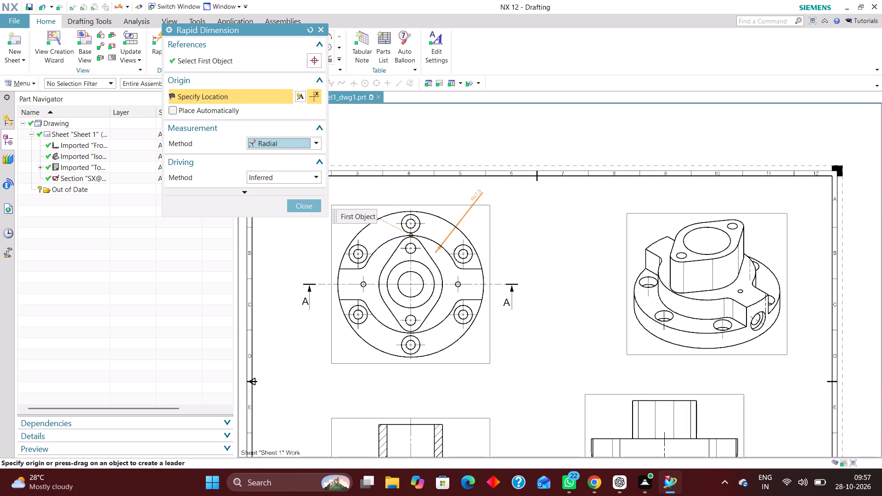
click(475, 192)
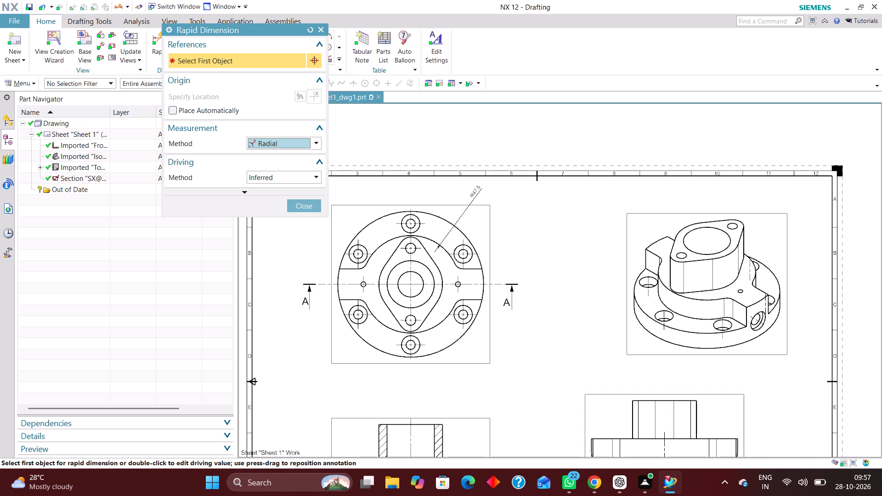
Switch the Rapid Dimension measurement method to Inferred.
scroll(537, 311, down, 3)
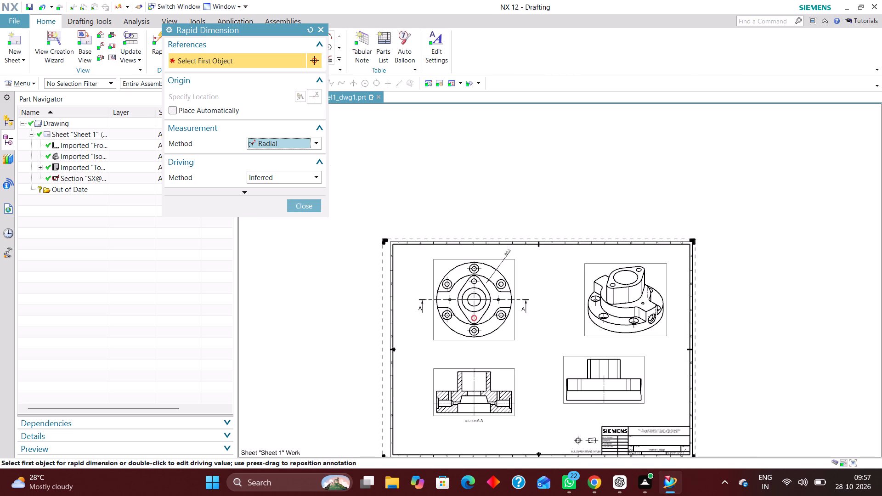
scroll(459, 297, up, 2)
scroll(542, 347, up, 3)
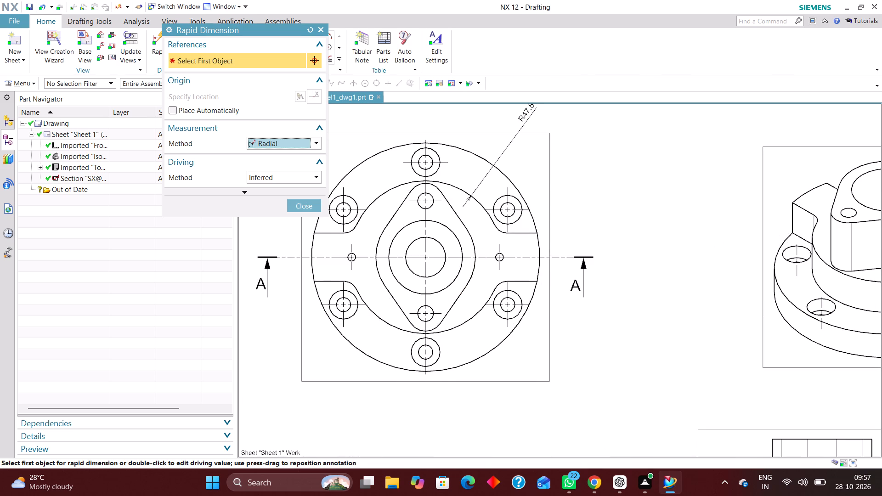
scroll(445, 325, down, 2)
scroll(471, 321, up, 3)
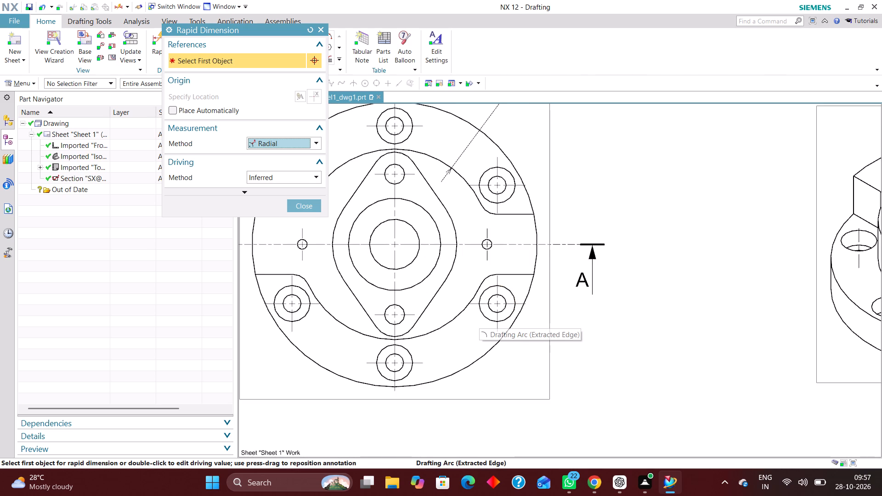
click(312, 141)
click(301, 152)
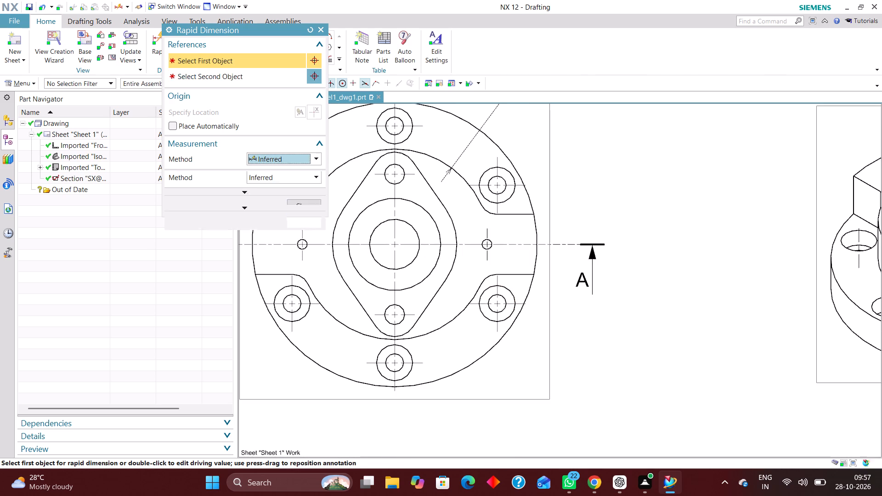
scroll(363, 252, down, 3)
scroll(321, 291, up, 5)
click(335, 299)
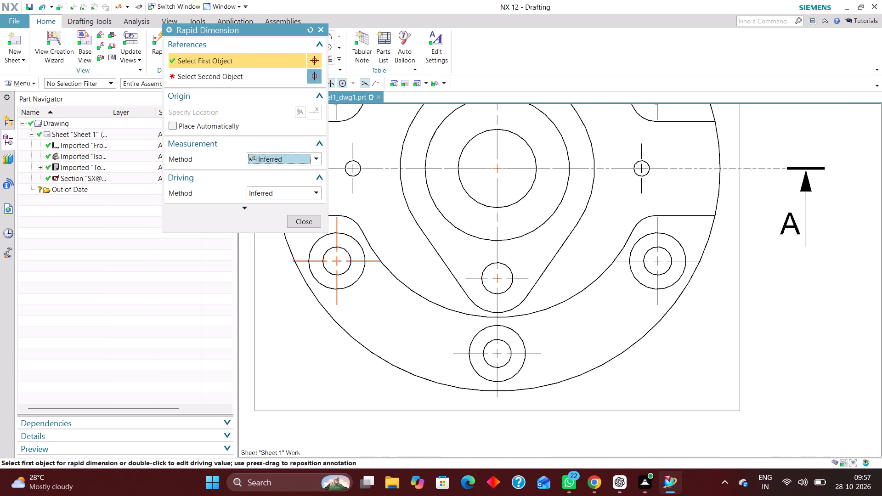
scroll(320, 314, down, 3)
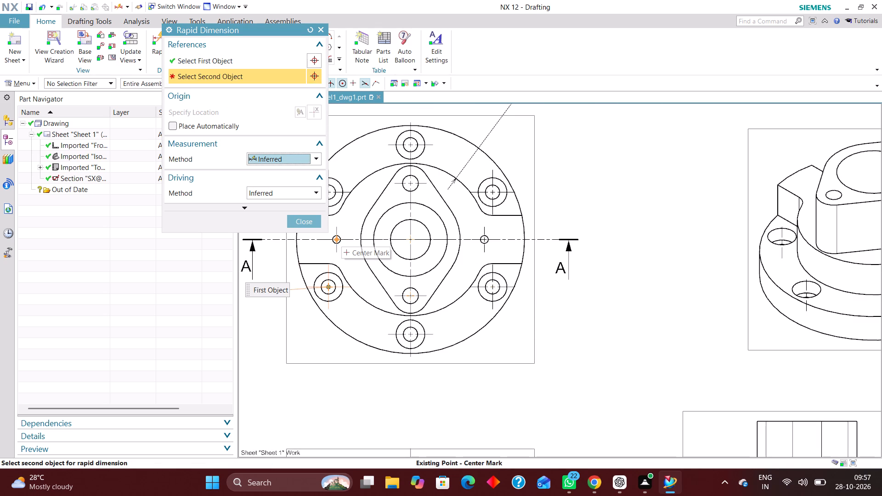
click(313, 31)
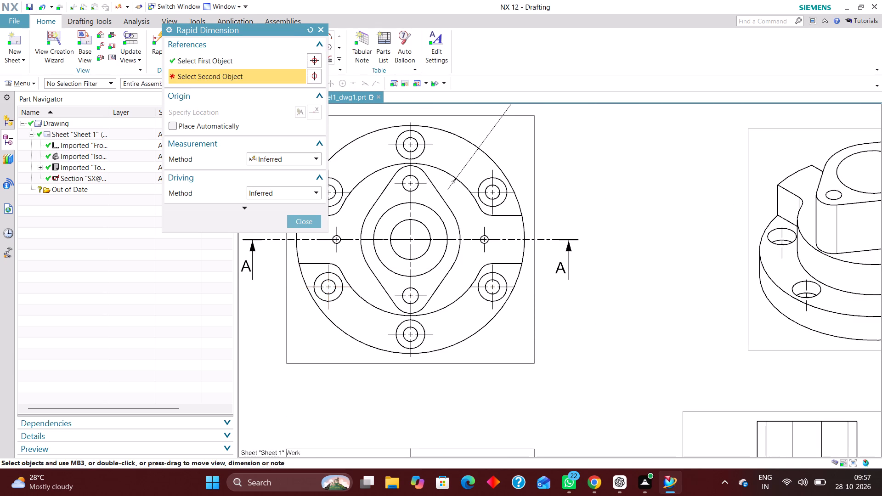
Dimension the horizontal spacing between the two small holes on the top view's centreline, placing it below the view.
scroll(470, 273, down, 3)
scroll(388, 247, up, 5)
scroll(445, 299, up, 1)
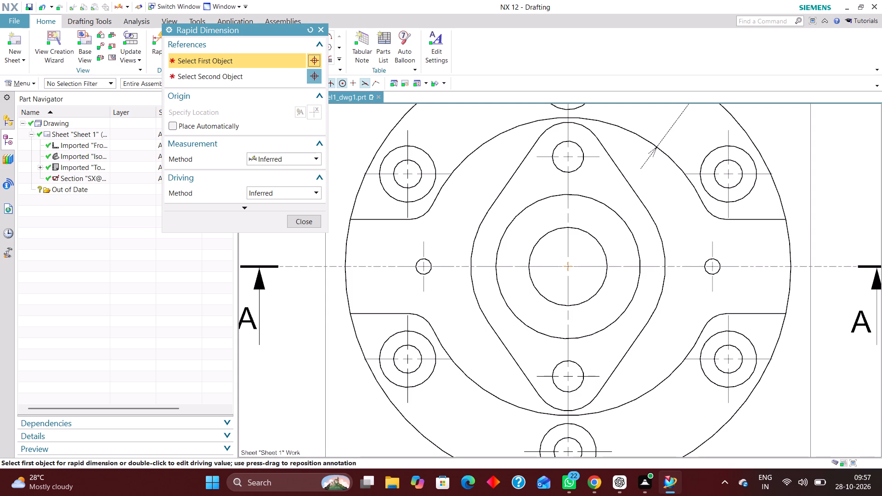
click(424, 287)
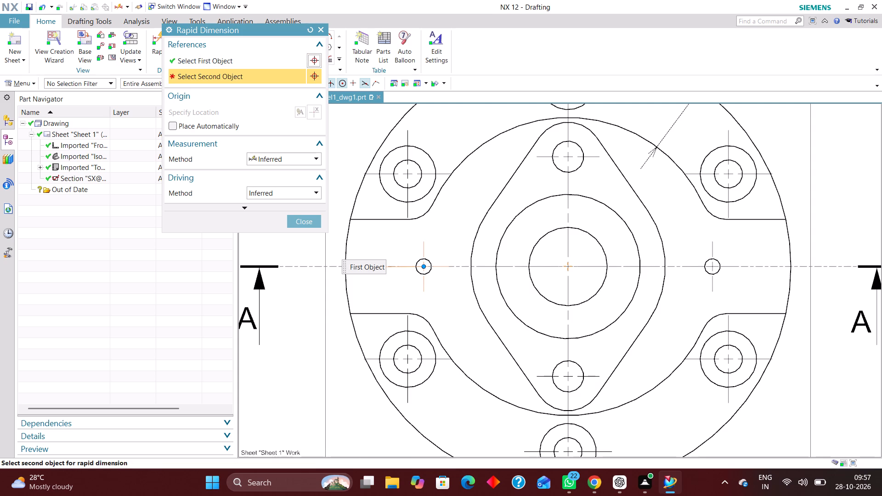
scroll(372, 291, down, 1)
scroll(324, 291, down, 2)
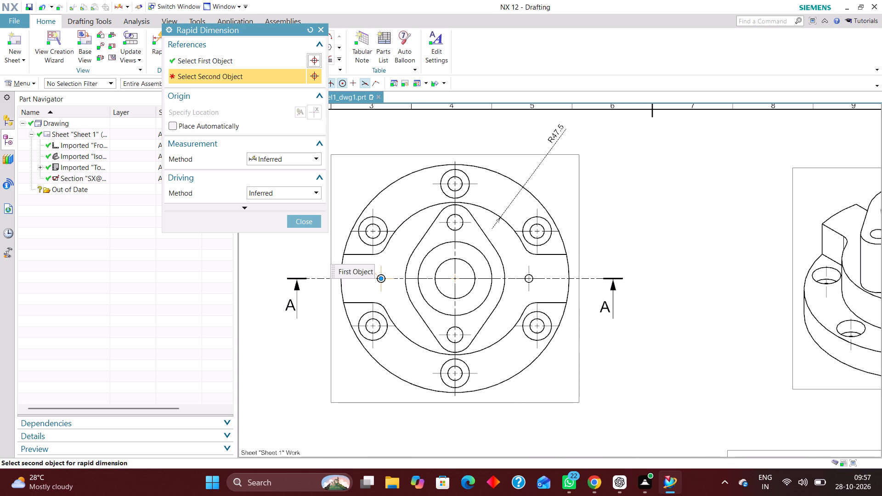
scroll(515, 305, up, 2)
click(538, 280)
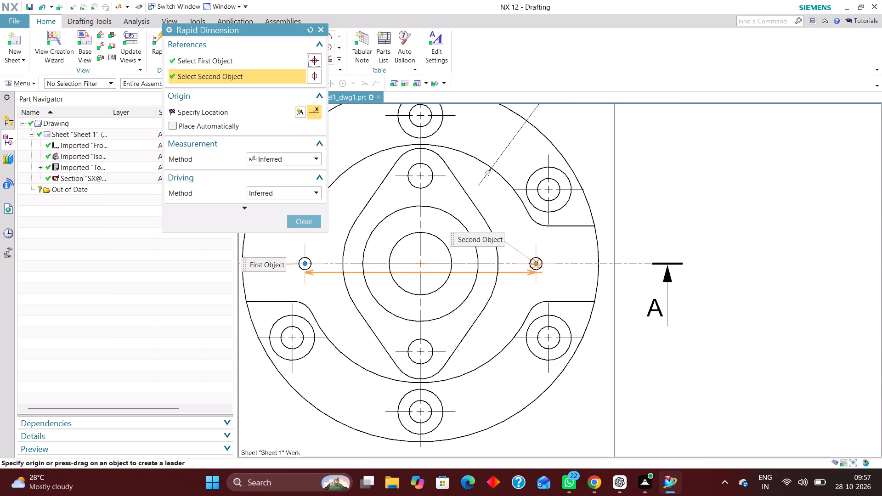
scroll(435, 317, down, 4)
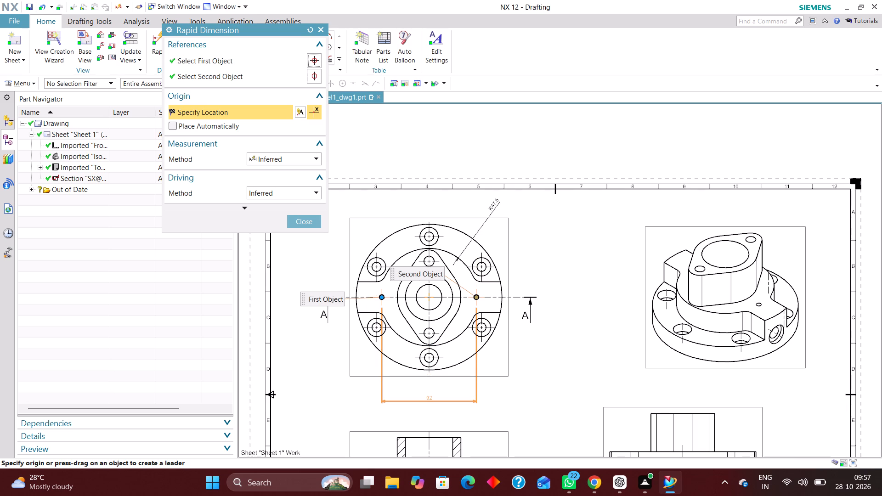
scroll(435, 400, up, 3)
click(422, 422)
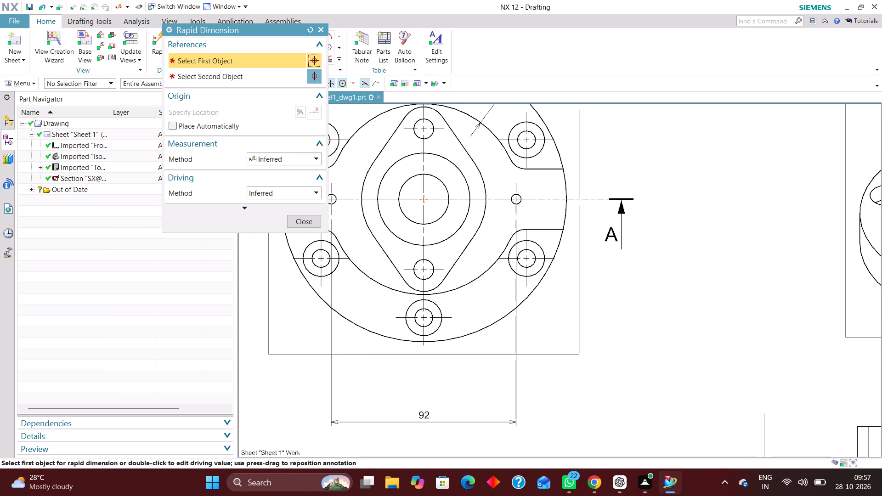
Dimension the vertical distance from the top view's horizontal centreline to the topmost counterbored hole, placing it left of the view.
scroll(479, 419, down, 2)
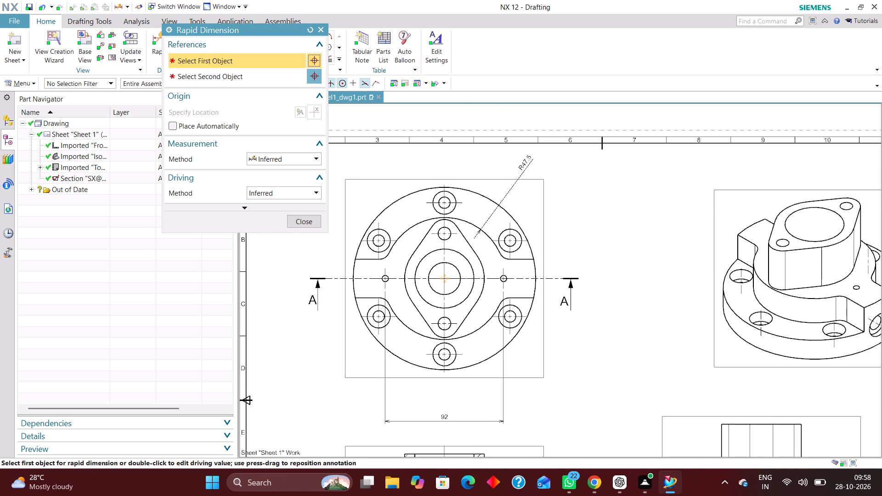
scroll(446, 336, down, 2)
scroll(391, 290, up, 3)
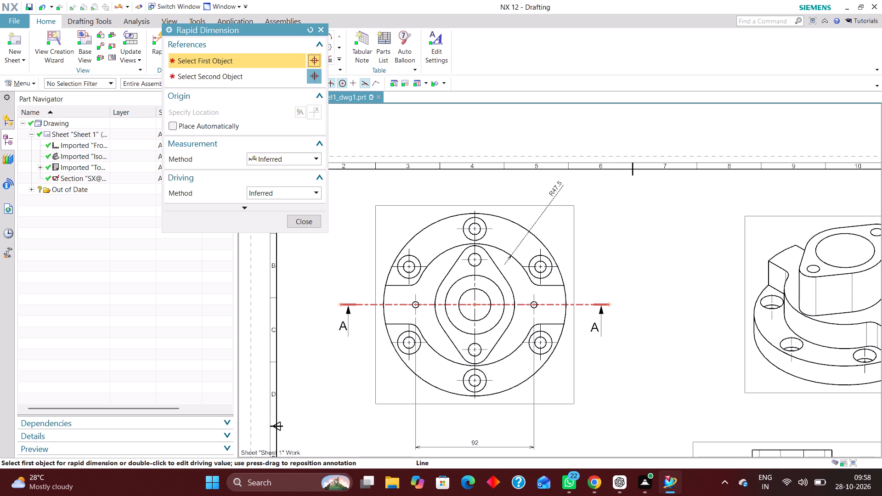
click(390, 303)
click(456, 227)
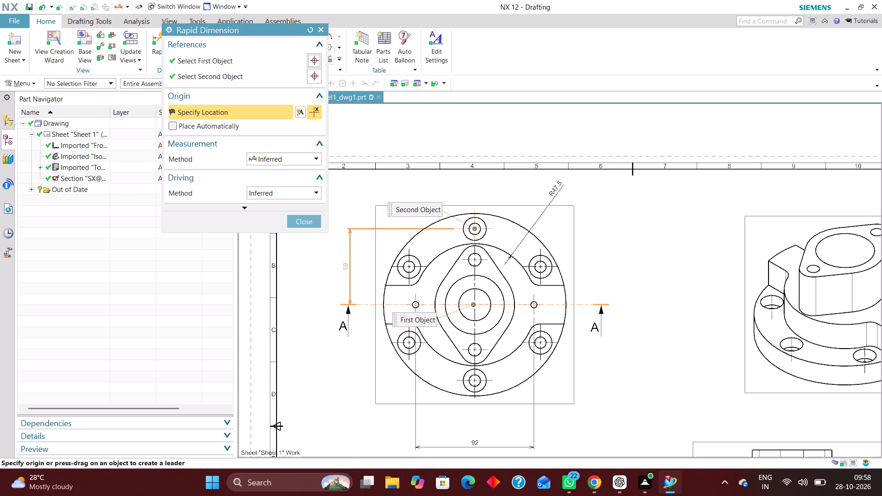
click(343, 265)
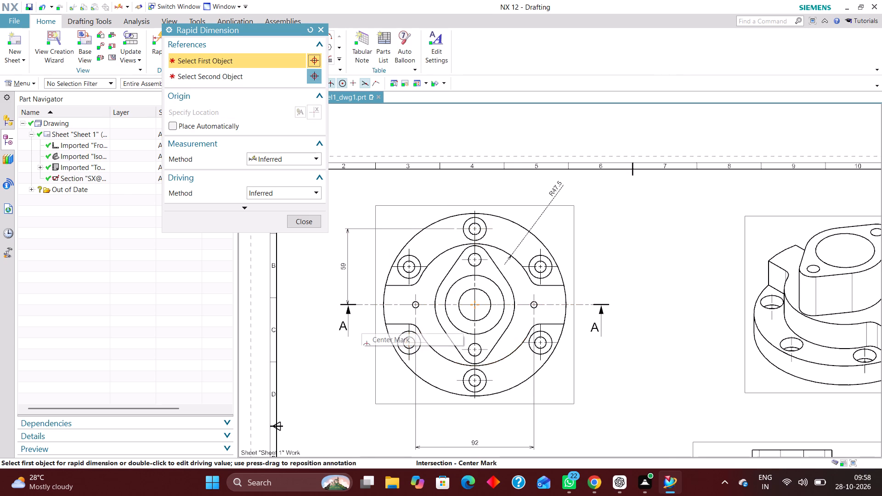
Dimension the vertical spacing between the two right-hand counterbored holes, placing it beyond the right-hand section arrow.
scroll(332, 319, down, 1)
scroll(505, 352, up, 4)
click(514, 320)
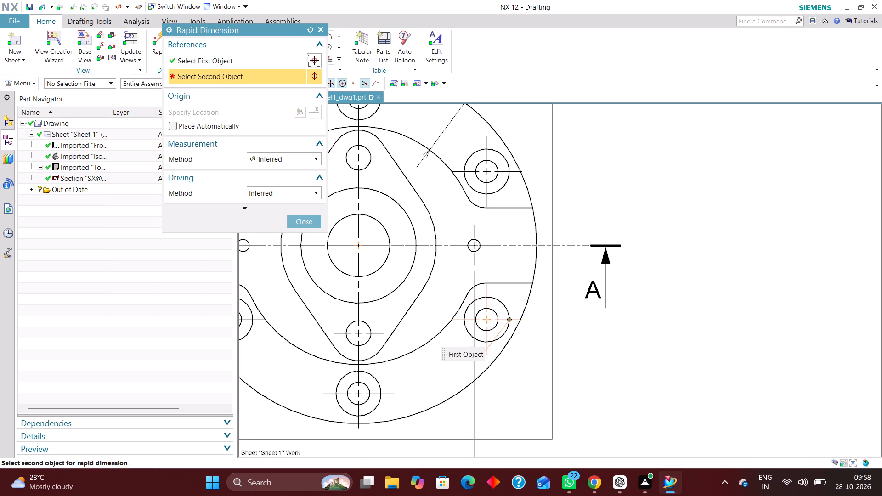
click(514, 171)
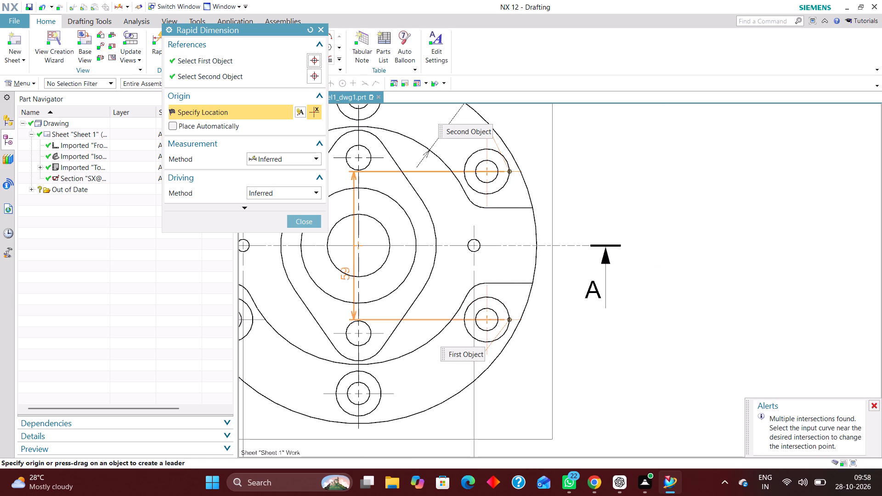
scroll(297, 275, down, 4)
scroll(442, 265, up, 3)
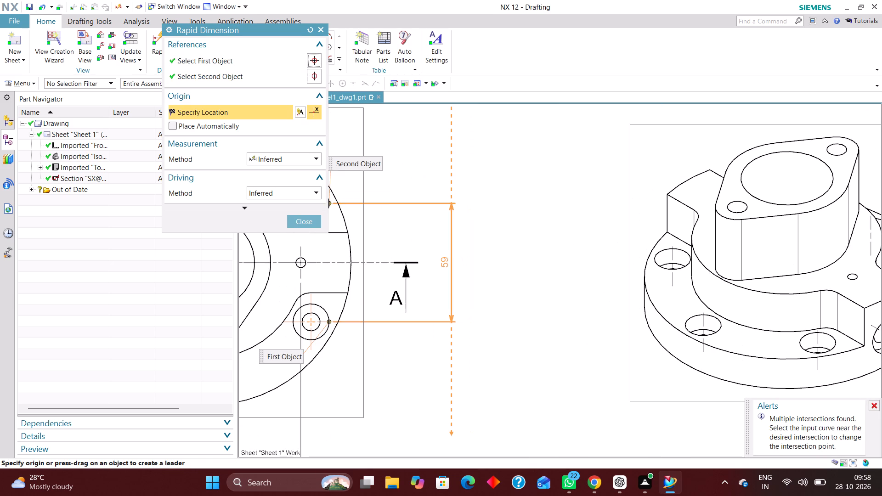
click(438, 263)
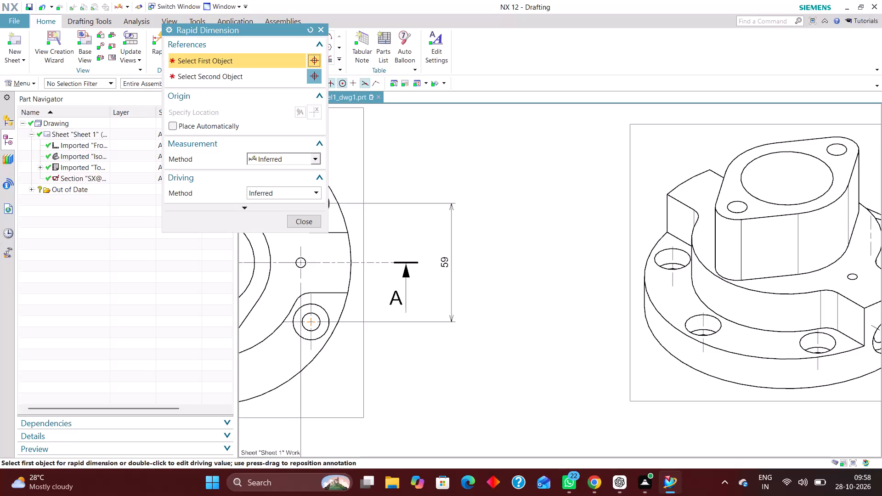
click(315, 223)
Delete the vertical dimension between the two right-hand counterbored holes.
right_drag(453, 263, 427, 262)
Dimension the vertical spacing between the two diamond flange holes in the top view, placing it right of the section arrow.
scroll(506, 234, down, 4)
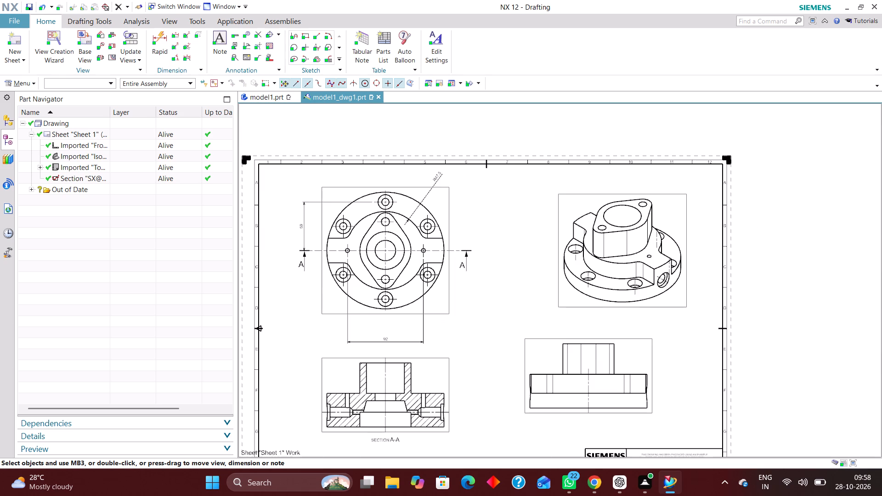
click(161, 36)
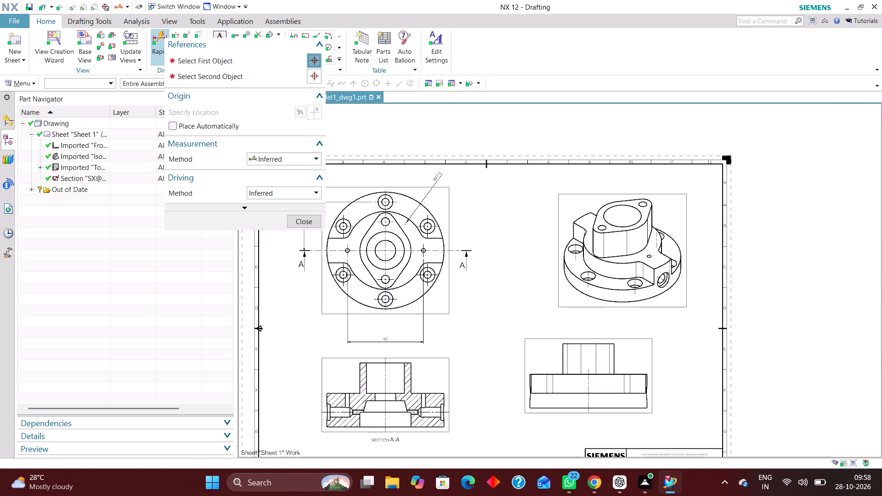
scroll(404, 225, up, 3)
click(382, 217)
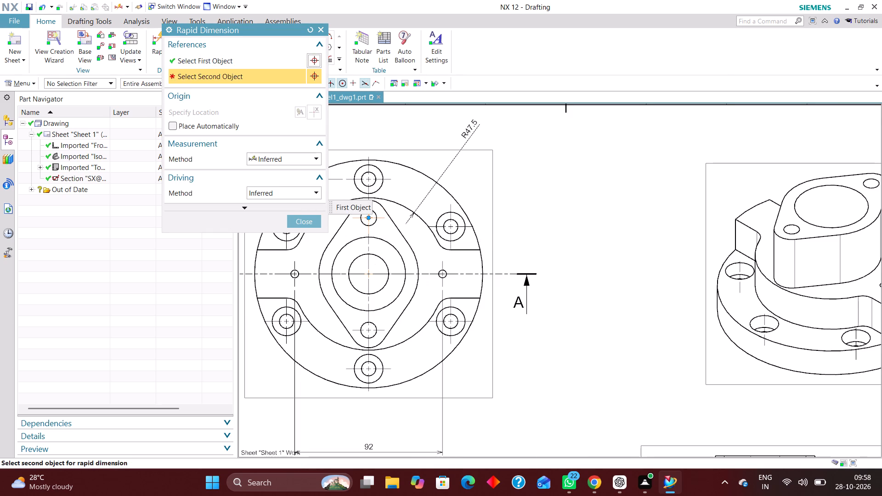
click(381, 332)
click(568, 276)
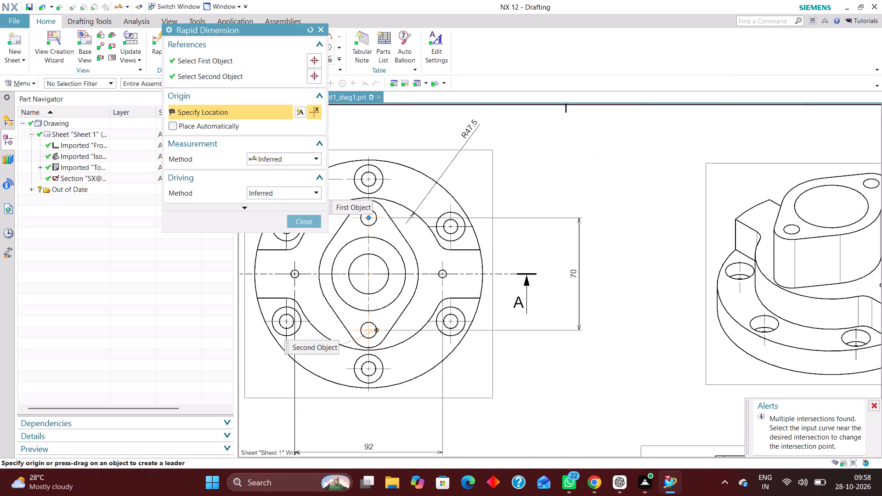
scroll(517, 337, down, 7)
scroll(420, 318, up, 3)
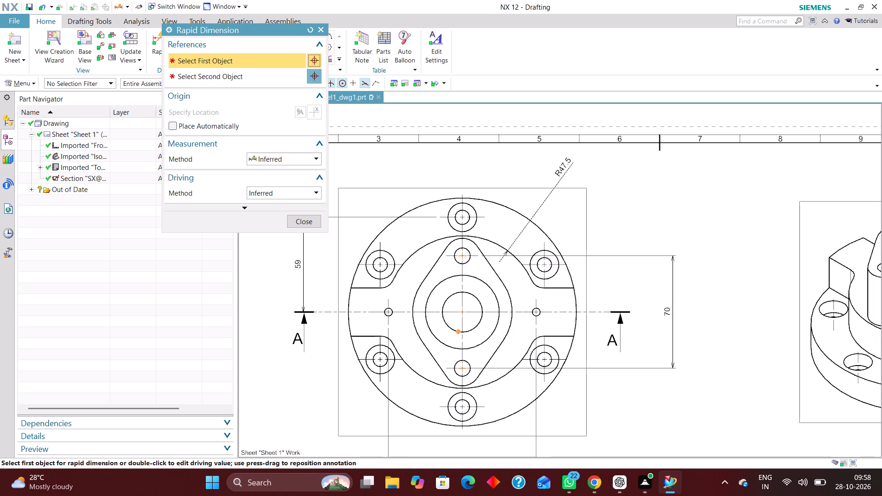
click(311, 222)
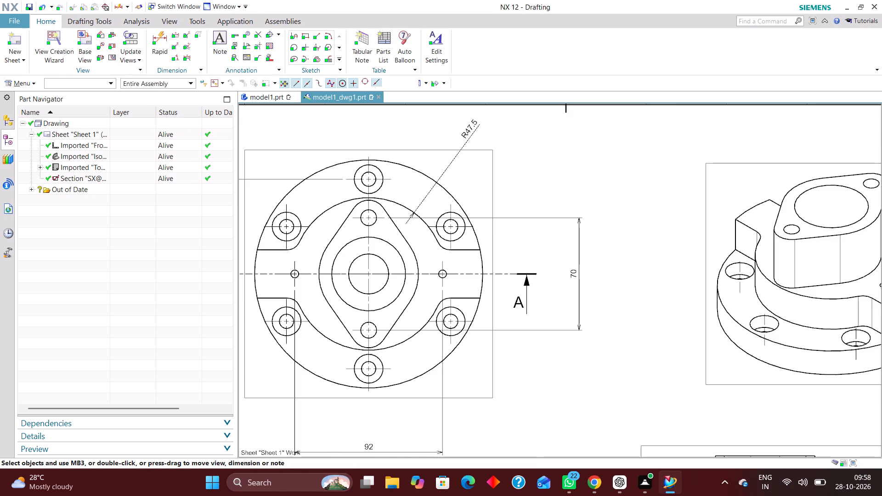
Move the radial dimension of the top view to outside the flange's lower-right side.
scroll(379, 282, down, 2)
drag(440, 181, 475, 343)
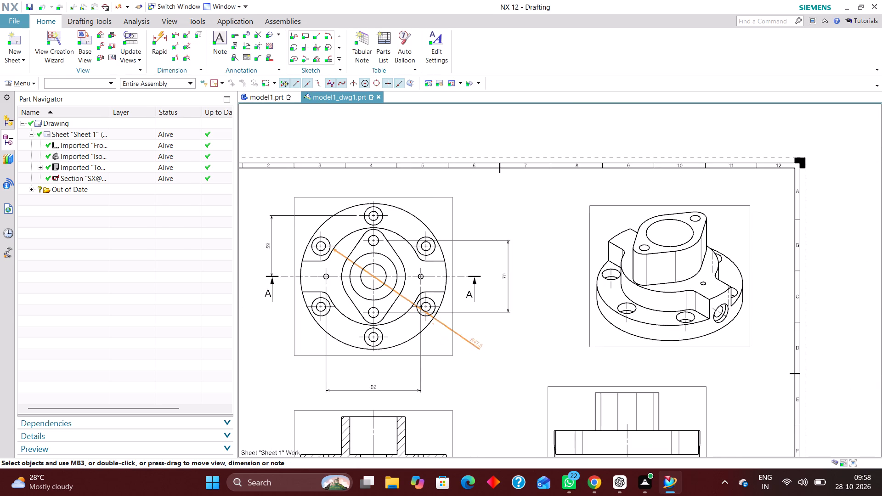
Delete the radial dimension whose leader crosses the top view.
drag(475, 343, 449, 352)
scroll(447, 352, up, 5)
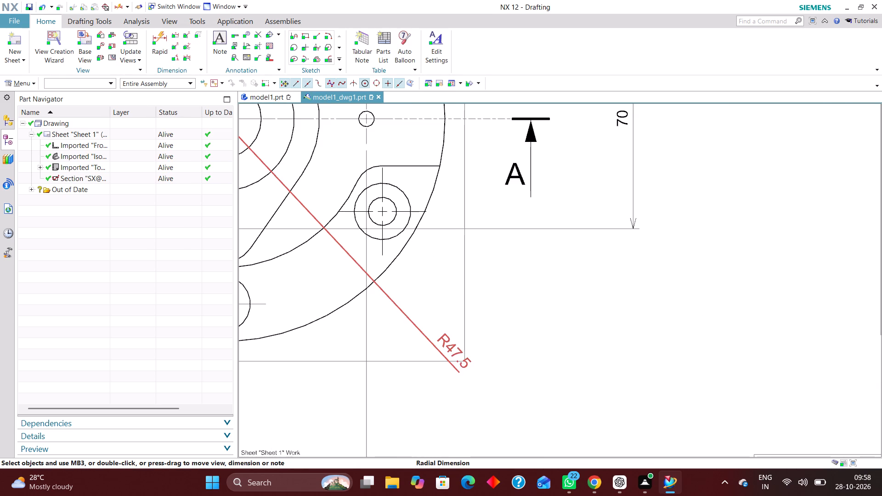
right_drag(446, 346, 384, 335)
Add a radial dimension to the raised boss's circular edge in the top view, placing it outside the flange's lower-right side.
click(163, 35)
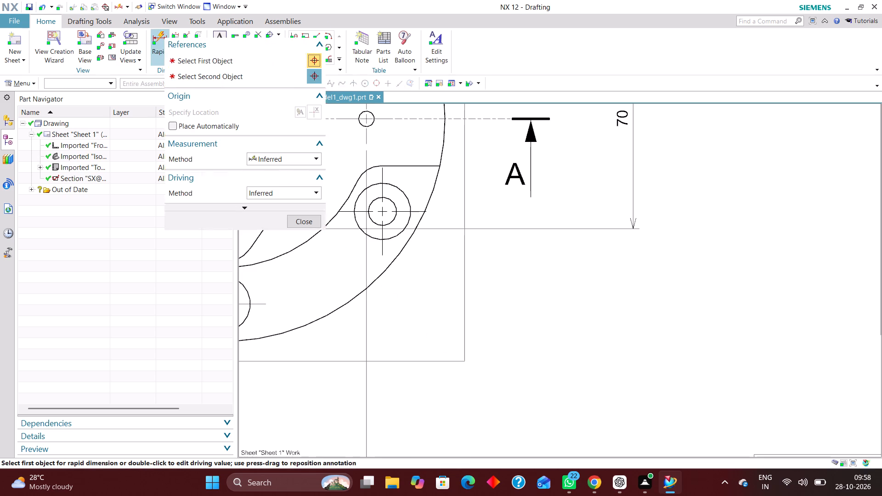
scroll(448, 236, down, 3)
click(294, 155)
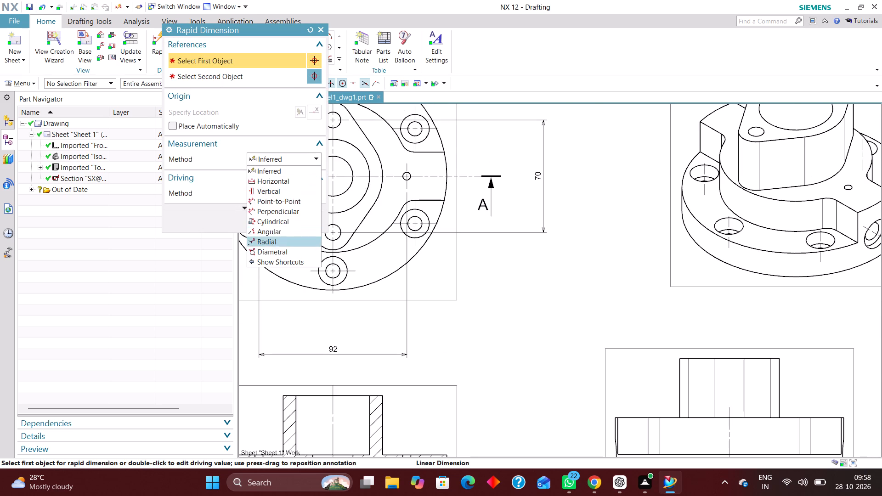
click(288, 239)
scroll(457, 252, down, 1)
click(384, 246)
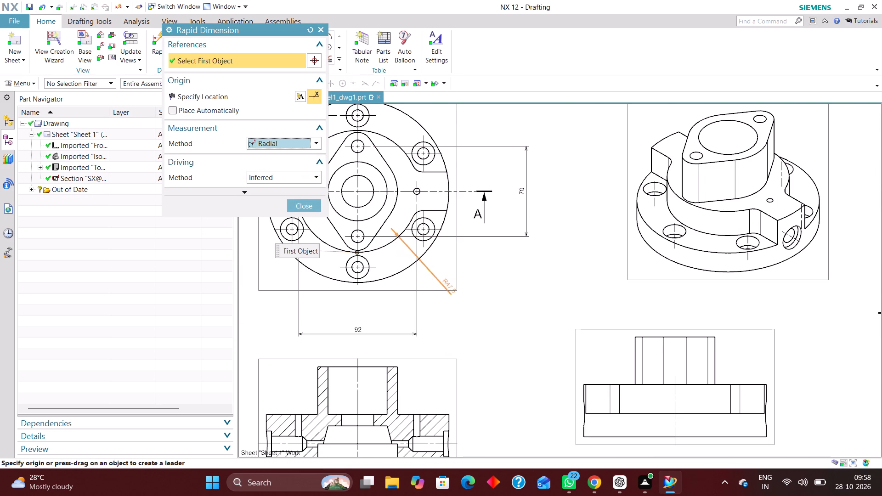
click(453, 305)
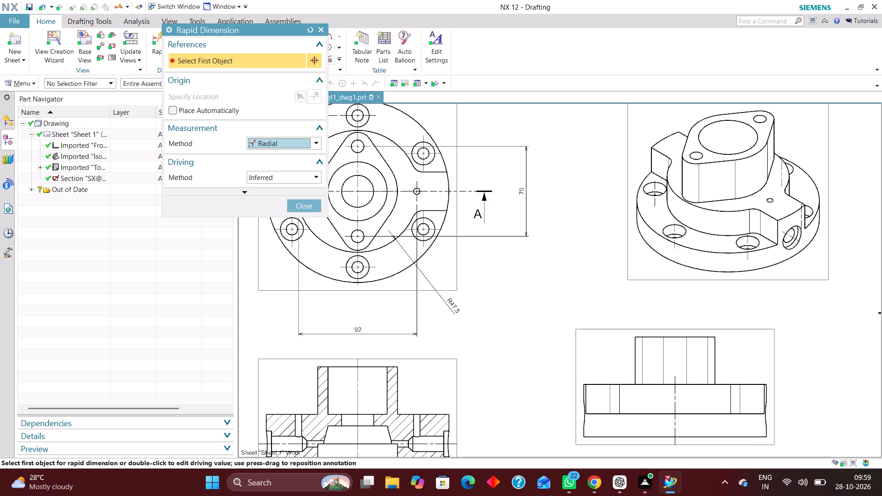
click(311, 206)
Extend the new radial dimension's line to the circle centre and set its arrowhead to Out.
double_click(449, 308)
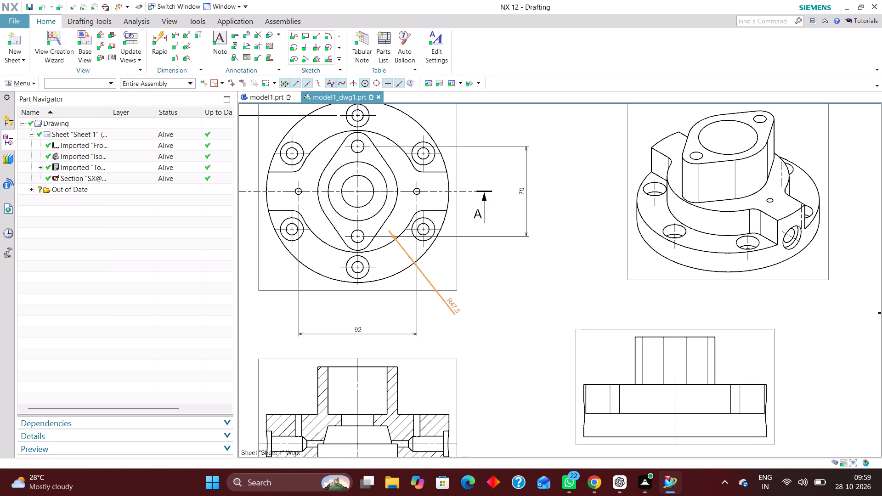
click(343, 367)
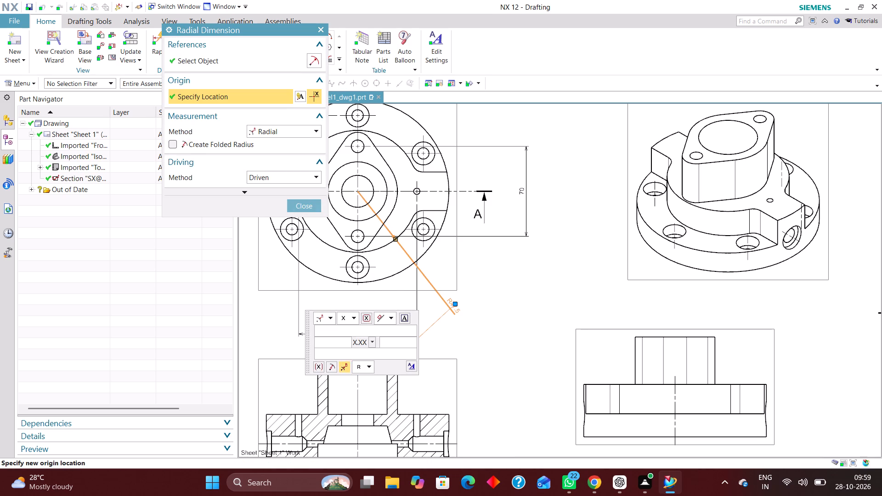
click(396, 242)
click(329, 233)
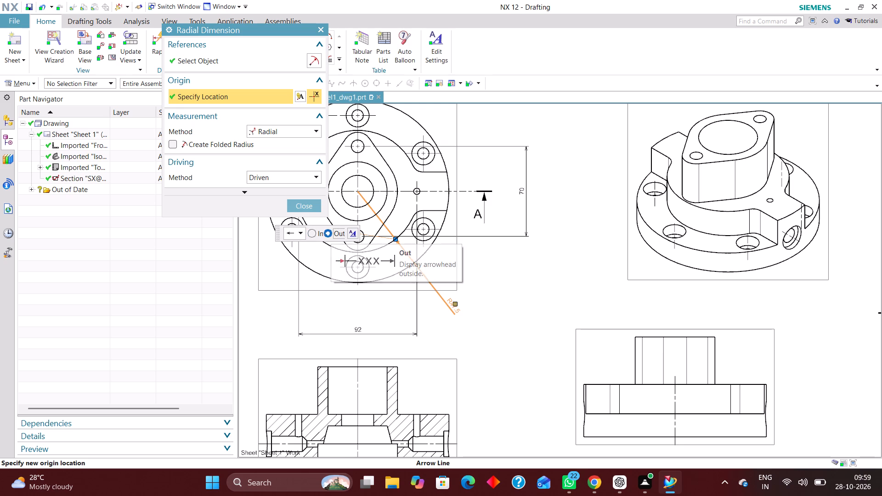
click(305, 203)
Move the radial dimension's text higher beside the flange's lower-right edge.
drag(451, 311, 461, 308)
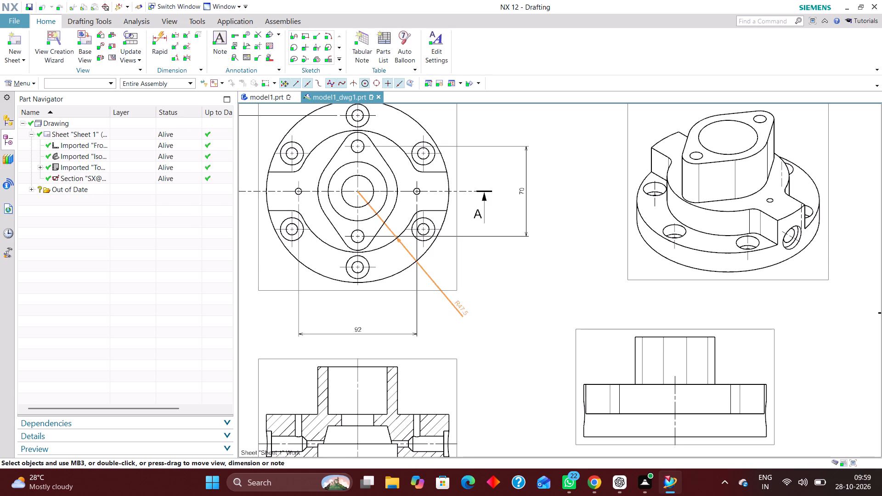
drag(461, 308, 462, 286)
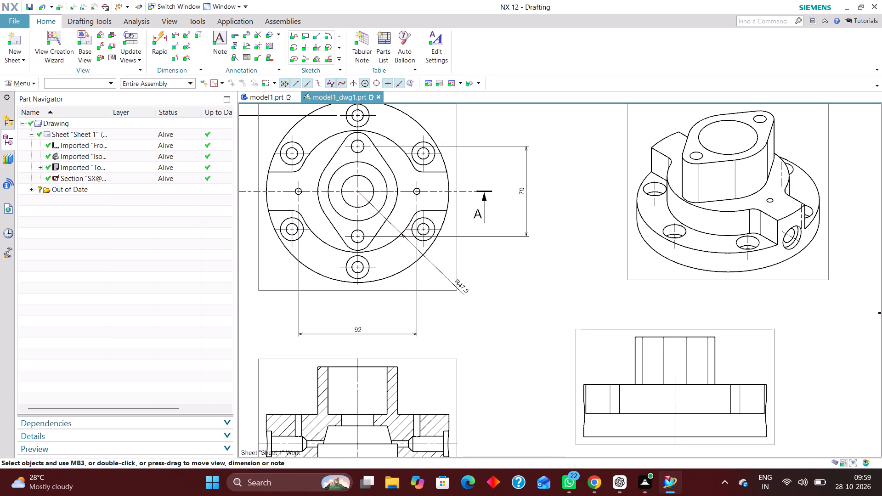
Set the decimal places of the top view's radial dimension to 4.
scroll(449, 287, up, 4)
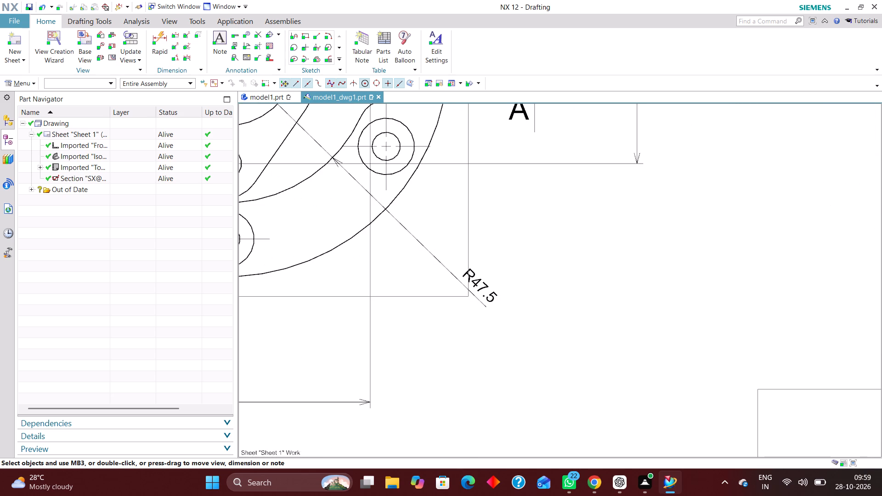
double_click(484, 304)
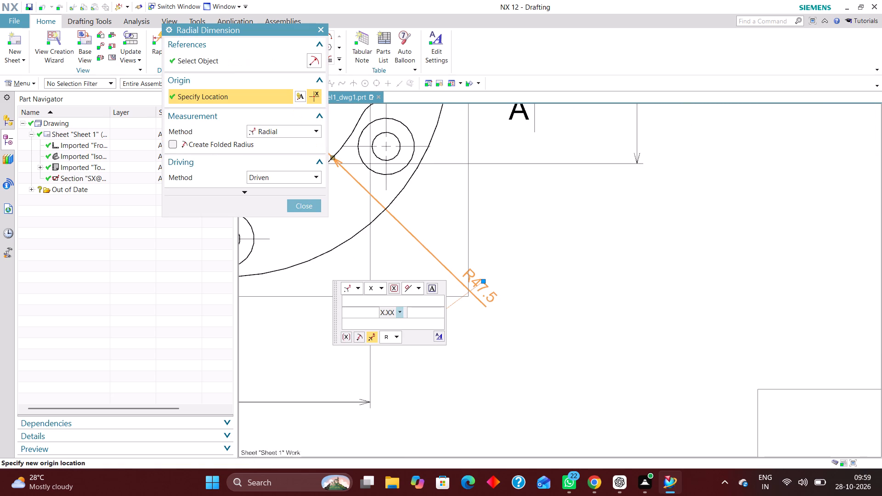
click(398, 312)
click(413, 345)
click(401, 315)
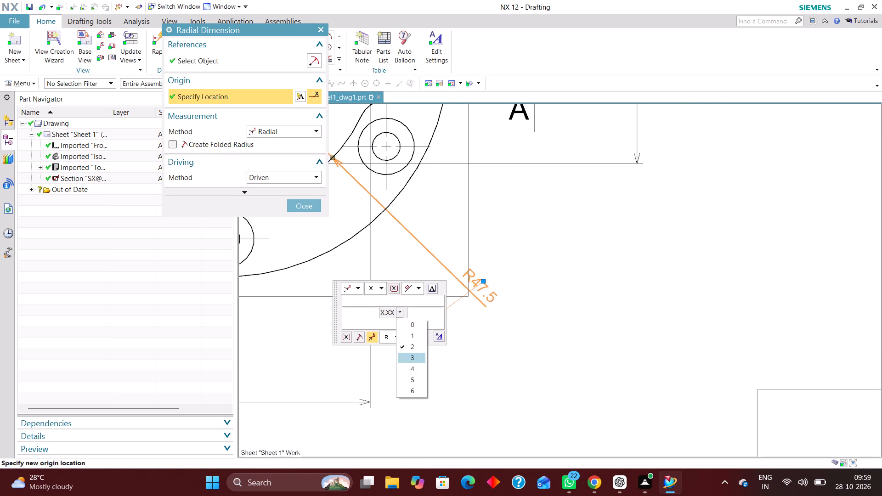
click(414, 355)
click(399, 312)
click(414, 368)
Reposition the radial dimension's text just beyond the lower-right corner of the top view.
click(506, 383)
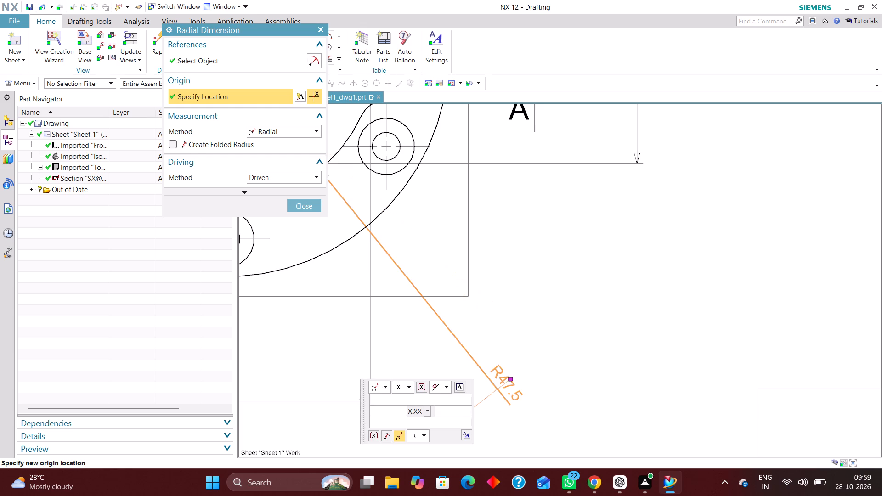
drag(509, 392, 505, 385)
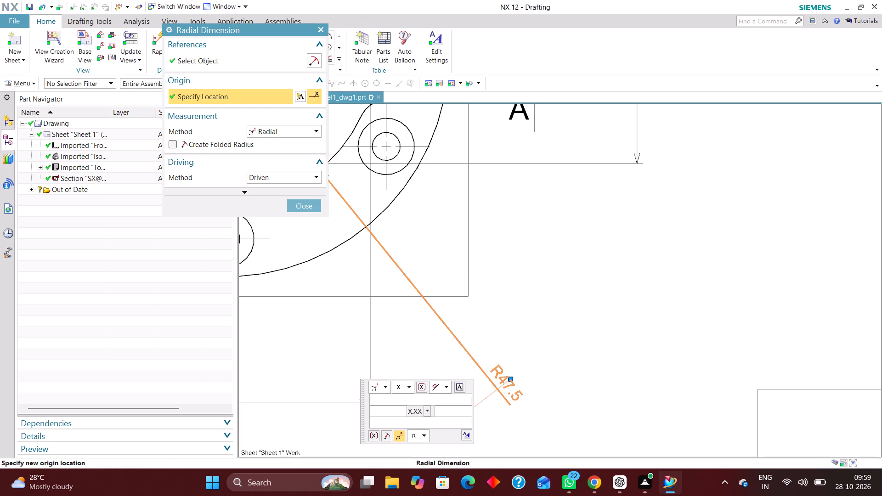
drag(505, 385, 471, 301)
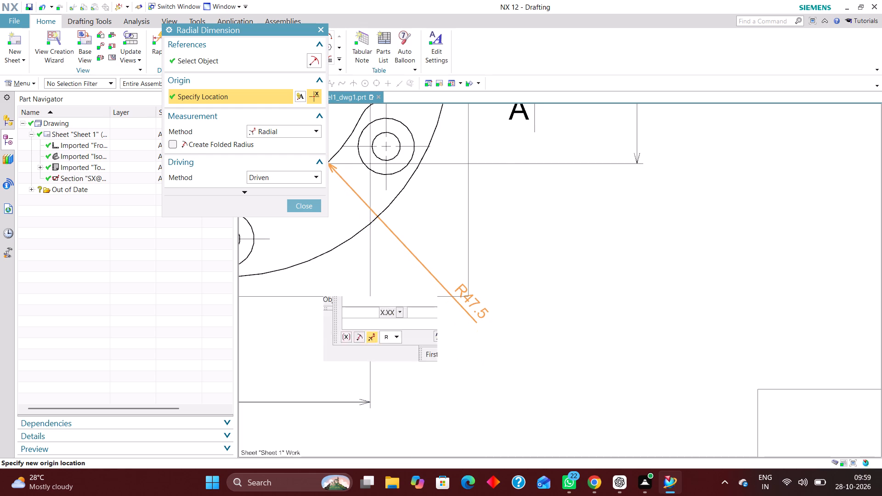
scroll(479, 406, down, 2)
click(310, 203)
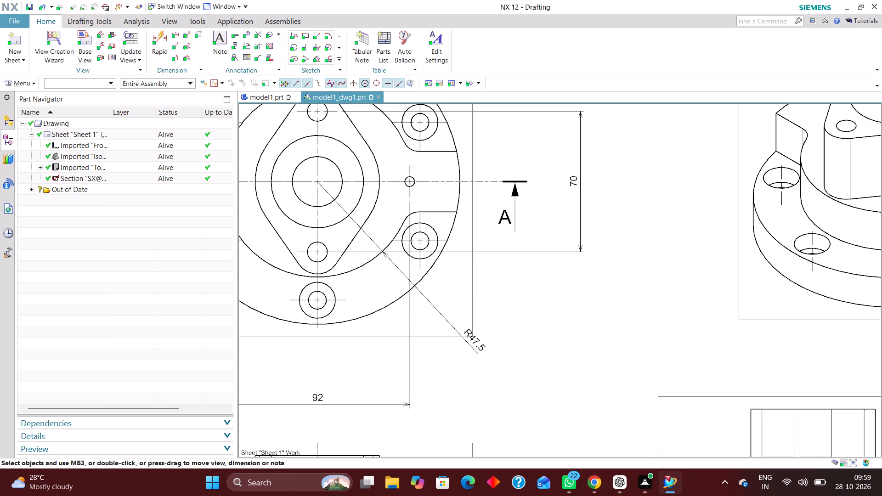
Add a diametral dimension to the counterbore circle of the upper-right flange hole, placing it above and right of the top view.
scroll(565, 419, down, 2)
scroll(613, 388, down, 1)
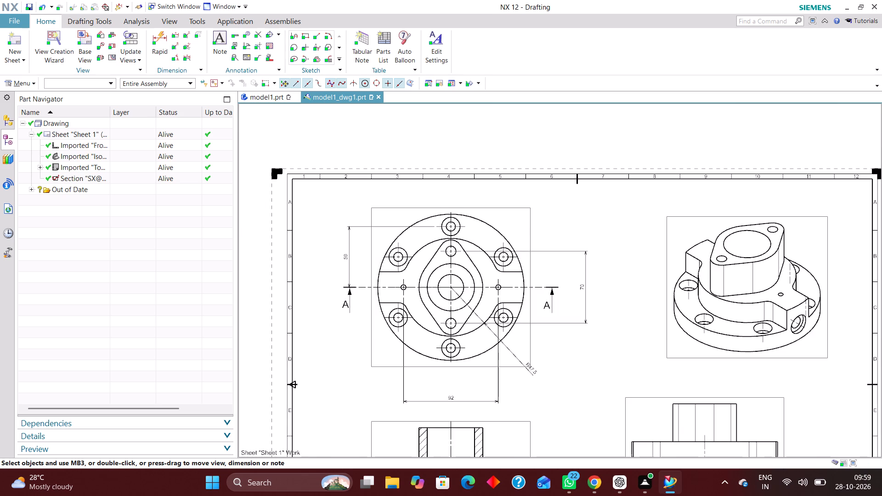
scroll(458, 228, up, 2)
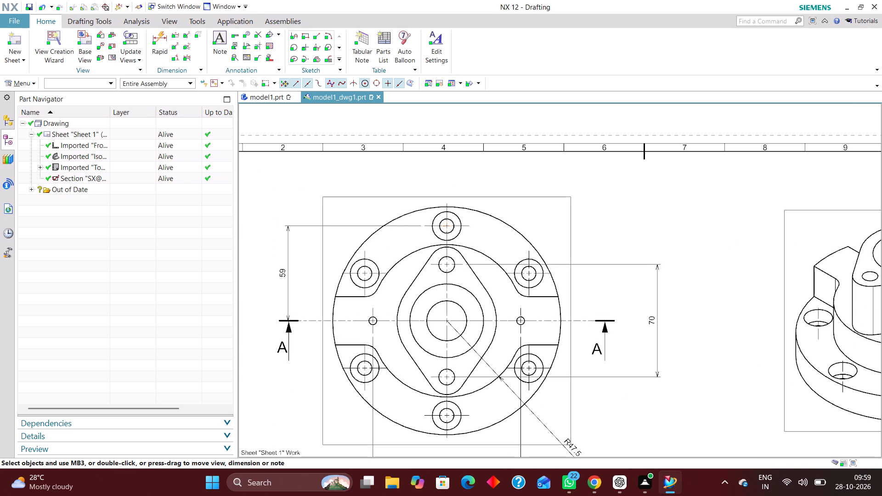
click(162, 31)
click(300, 138)
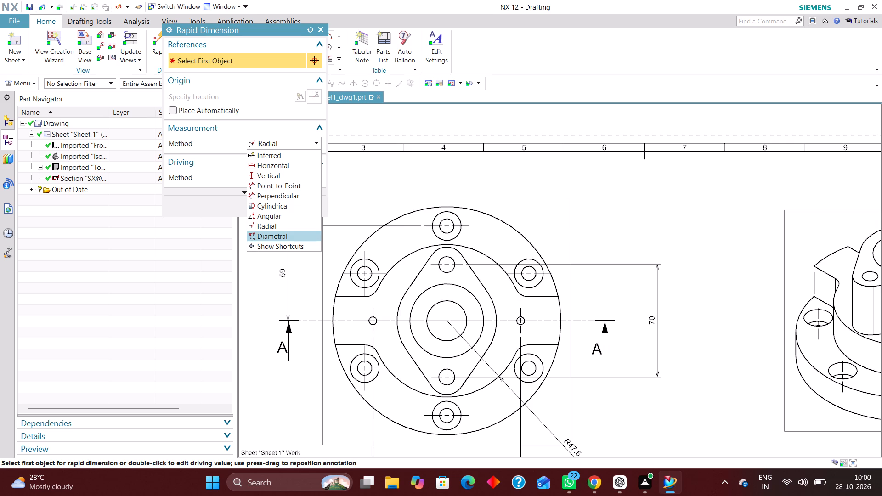
click(296, 237)
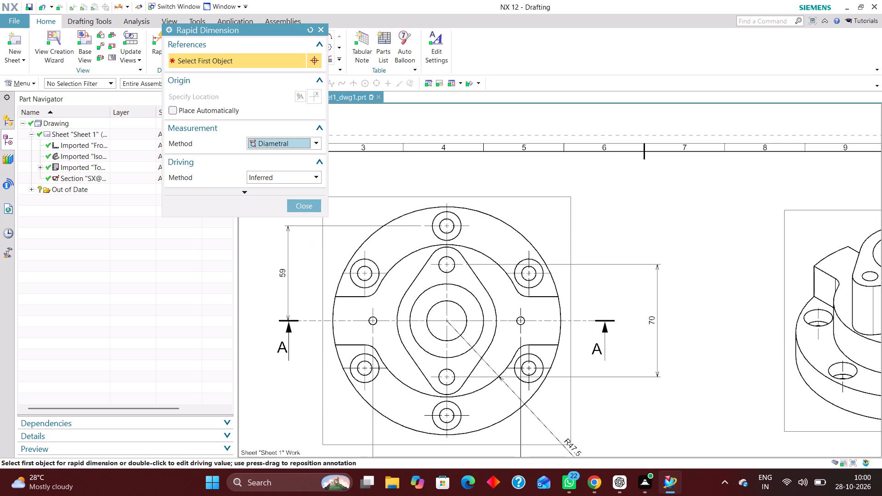
scroll(391, 263, down, 3)
scroll(478, 268, up, 5)
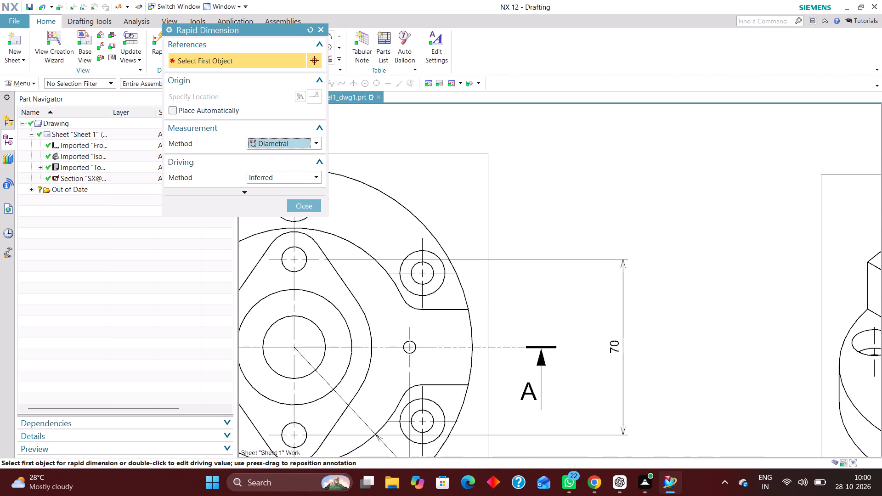
click(432, 252)
click(506, 141)
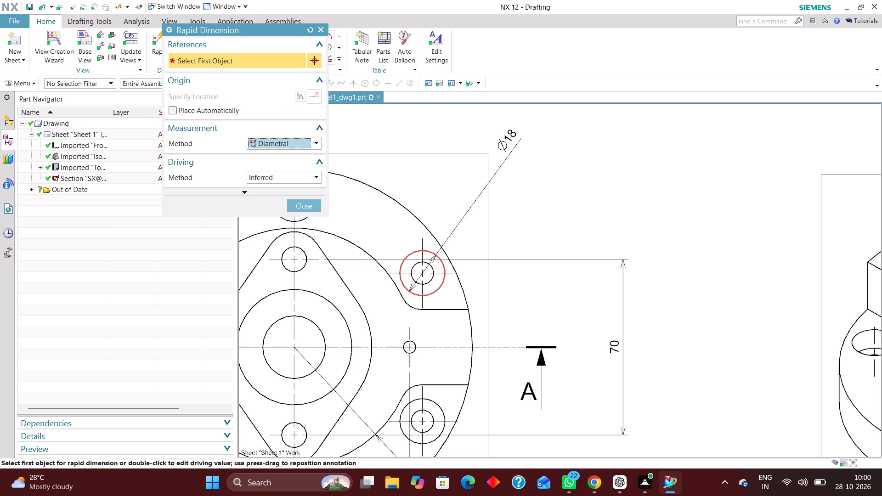
Add a diametral dimension to the inner circle of the same counterbored hole, placing it below the counterbore's diameter dimension.
click(433, 269)
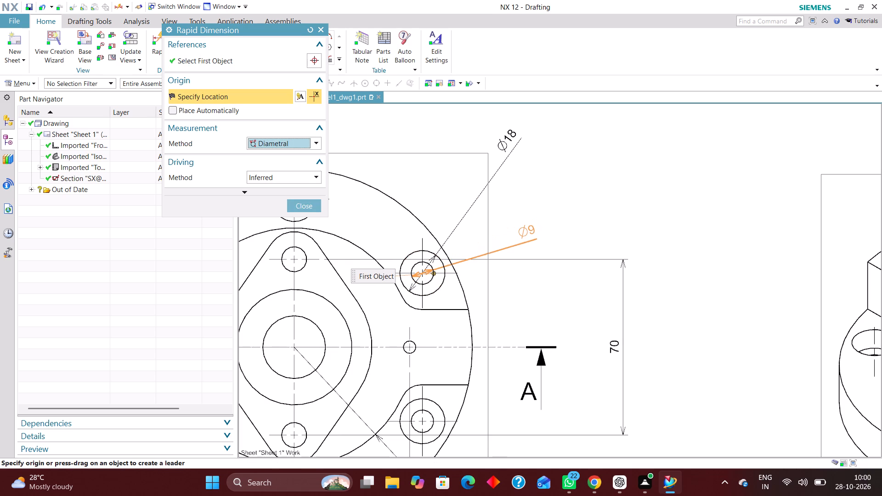
click(523, 226)
scroll(612, 284, down, 4)
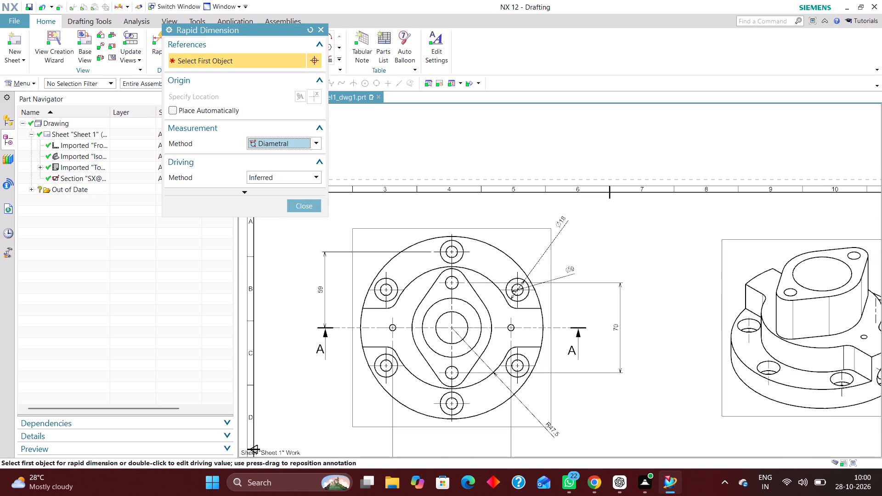
scroll(562, 308, up, 2)
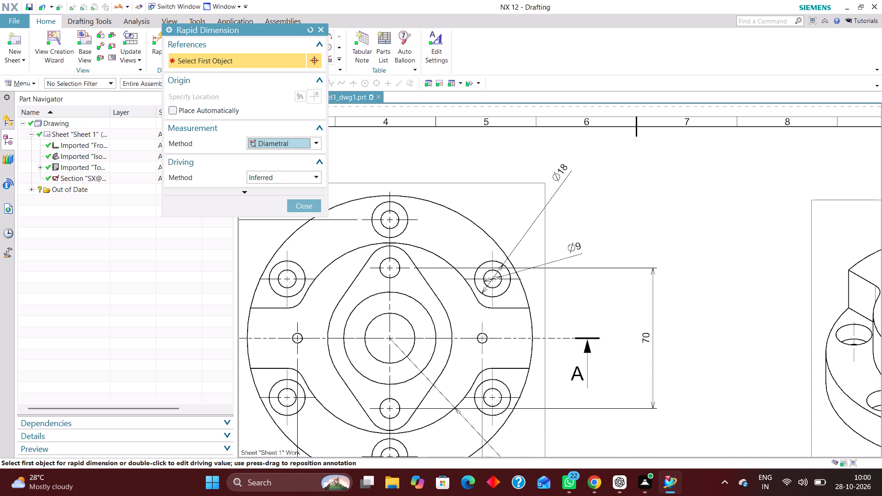
click(303, 203)
In model1.prt, edit the patterned flange's Counterbored Hole with rollback and set its through-hole diameter to 11 mm.
click(273, 98)
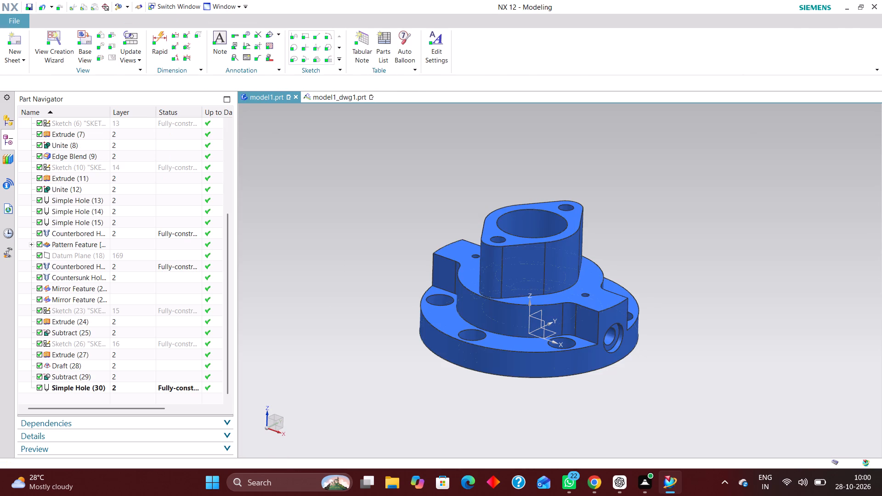
double_click(474, 339)
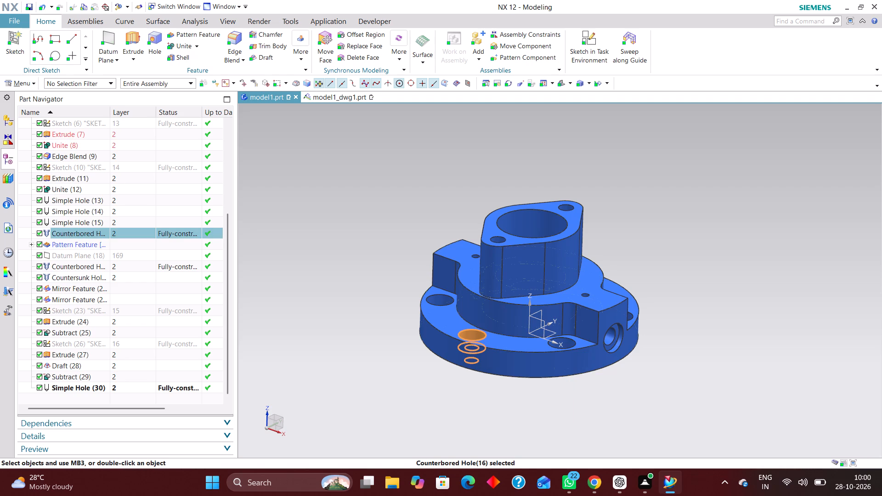
click(130, 234)
right_click(129, 234)
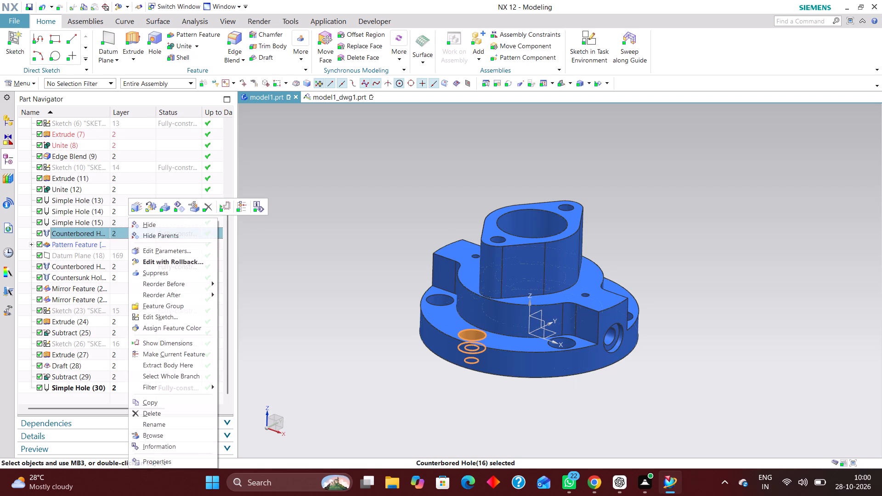
click(184, 260)
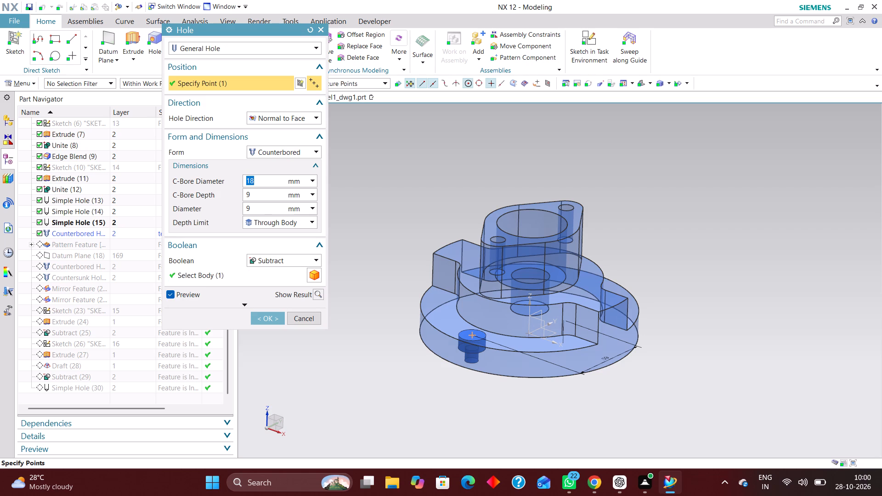
drag(259, 206, 217, 206)
text(11)
key(Return)
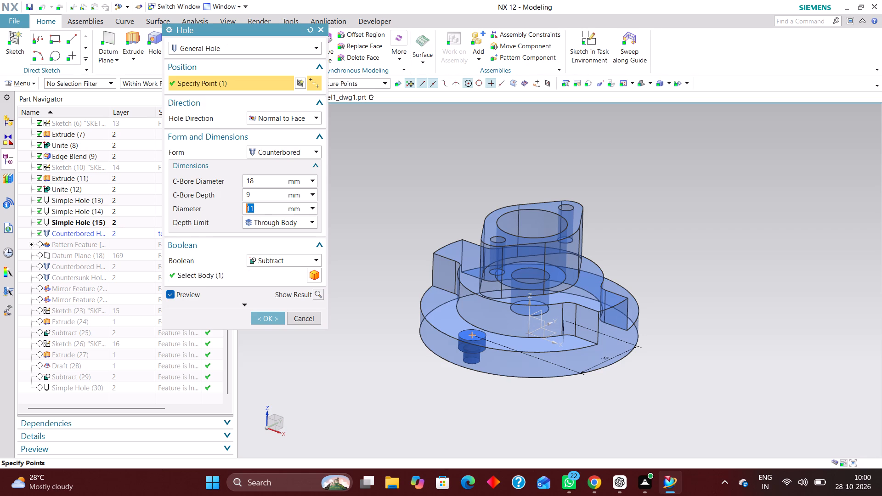
click(274, 323)
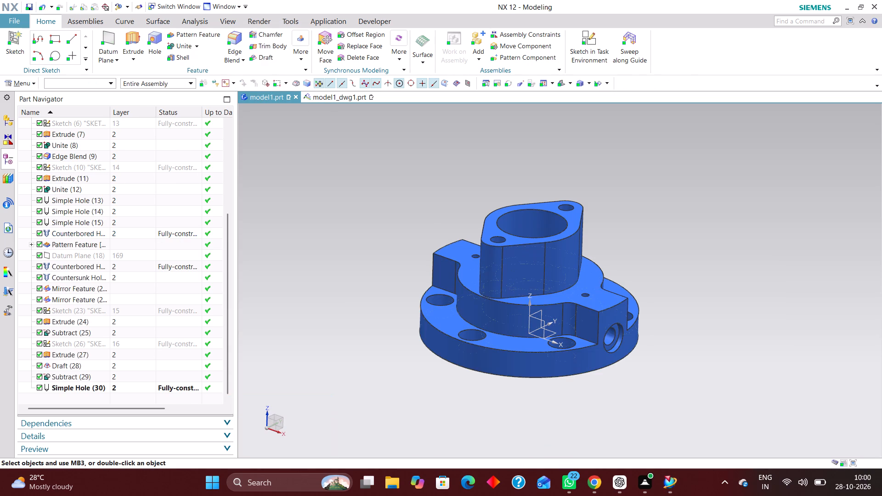
Return to the model1_dwg1.prt drawing and update its out-of-date views to match the edited model.
click(332, 100)
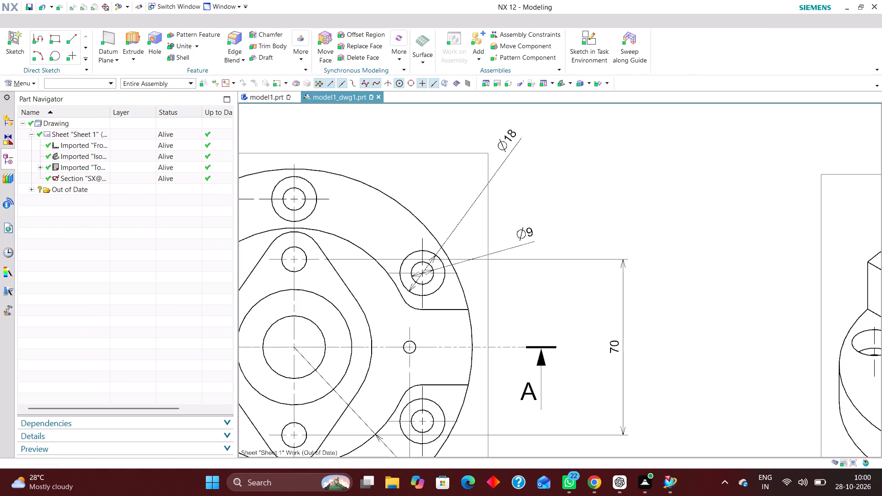
scroll(482, 243, down, 4)
click(30, 121)
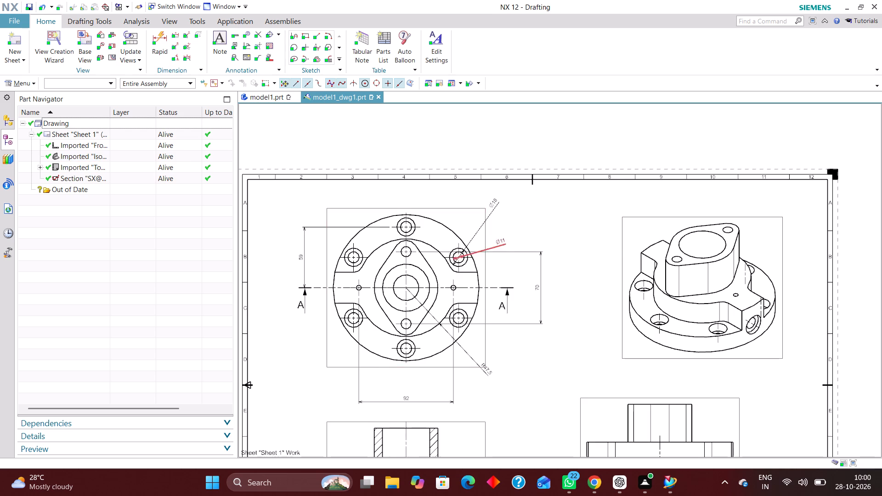
Examine the updated drawing's top, front and A-A section views for features that still need dimensions.
scroll(501, 240, down, 3)
scroll(494, 293, up, 4)
scroll(496, 293, down, 3)
scroll(472, 370, up, 5)
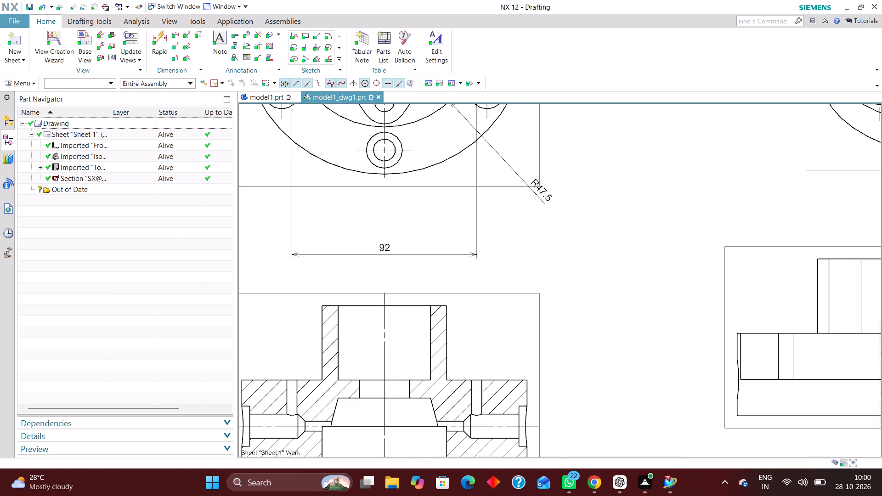
scroll(476, 388, down, 3)
scroll(463, 422, up, 1)
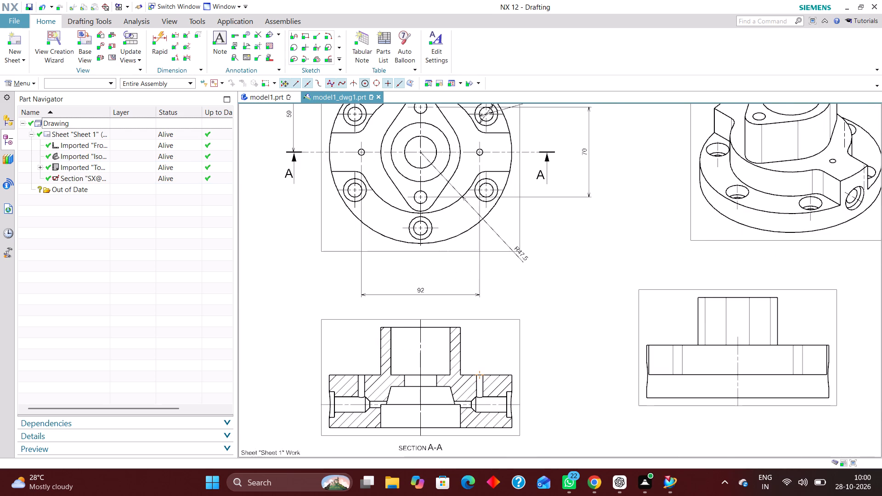
scroll(467, 361, down, 1)
scroll(626, 369, up, 5)
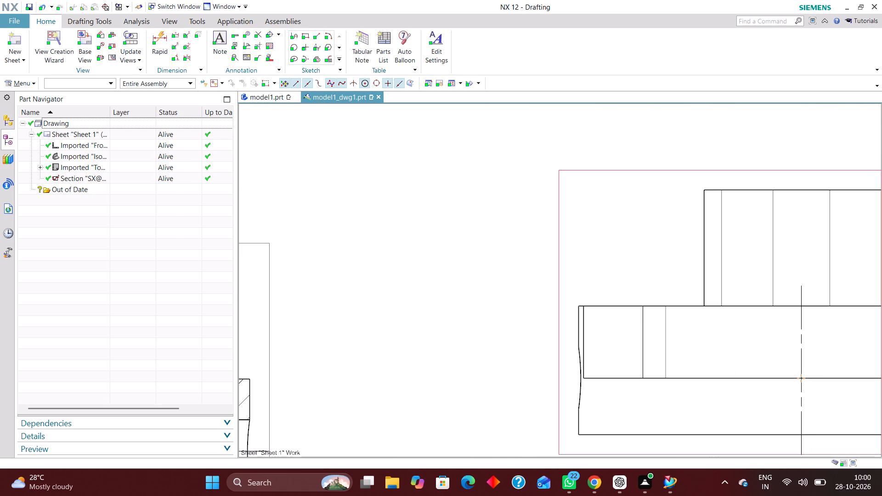
scroll(538, 342, down, 4)
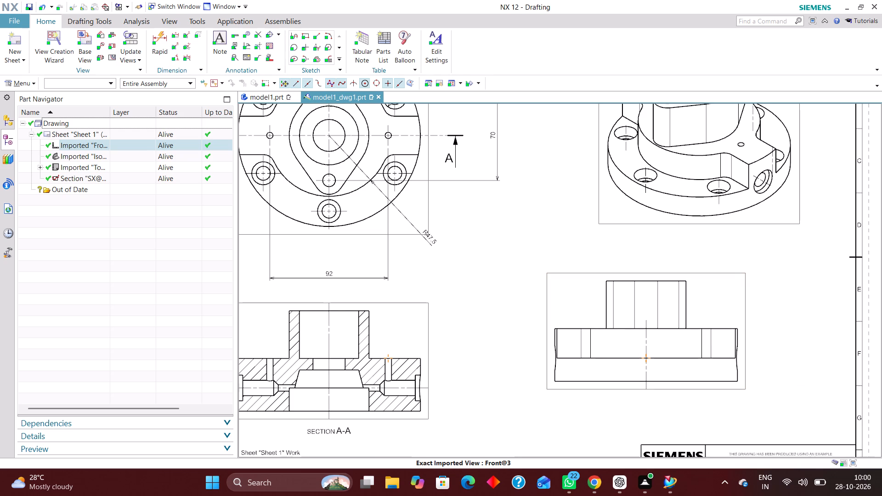
scroll(566, 370, up, 4)
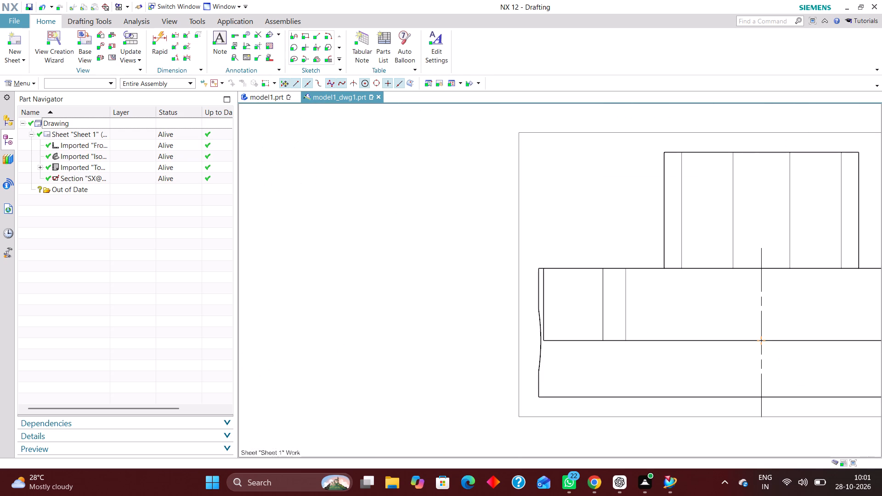
scroll(582, 375, up, 2)
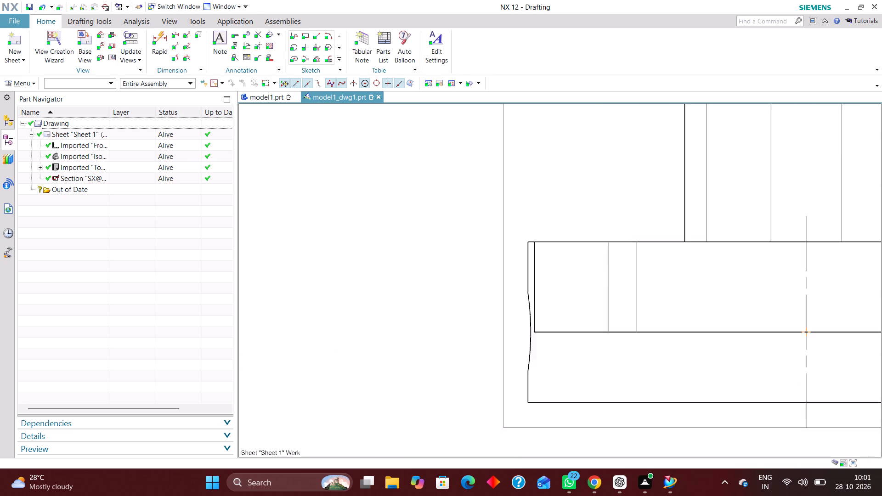
scroll(582, 375, up, 2)
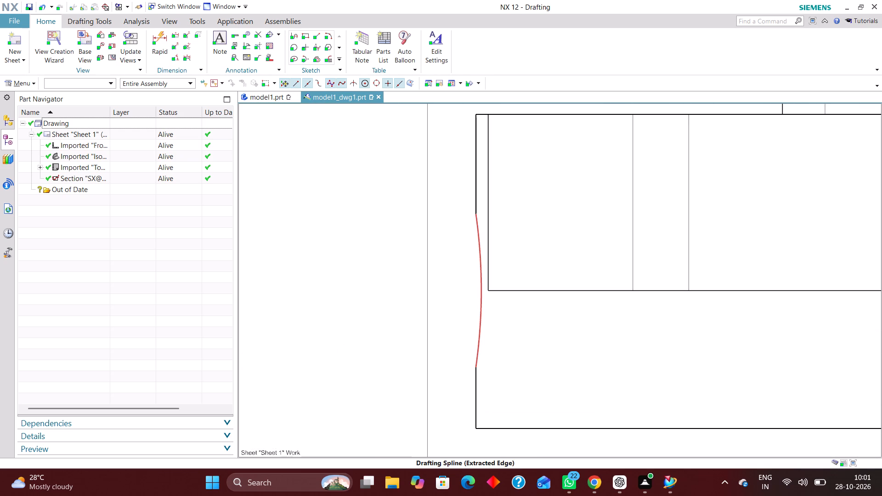
scroll(452, 322, down, 5)
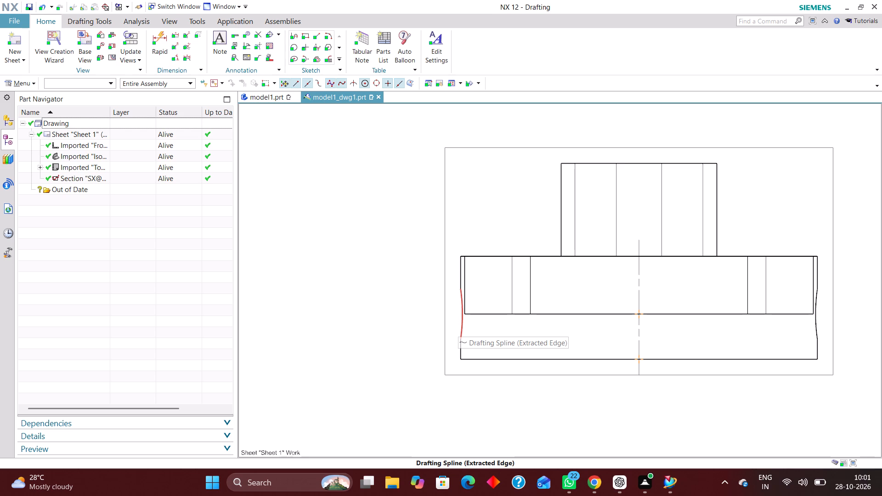
scroll(515, 325, down, 6)
scroll(561, 349, down, 4)
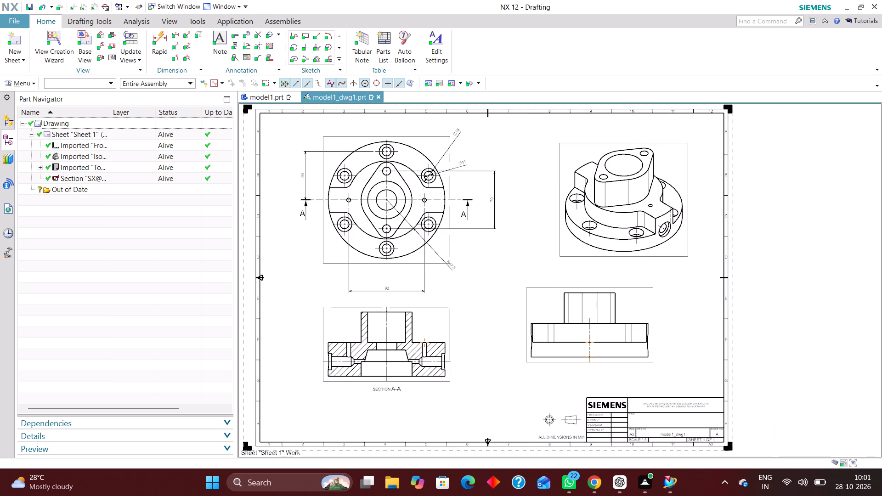
scroll(636, 339, up, 4)
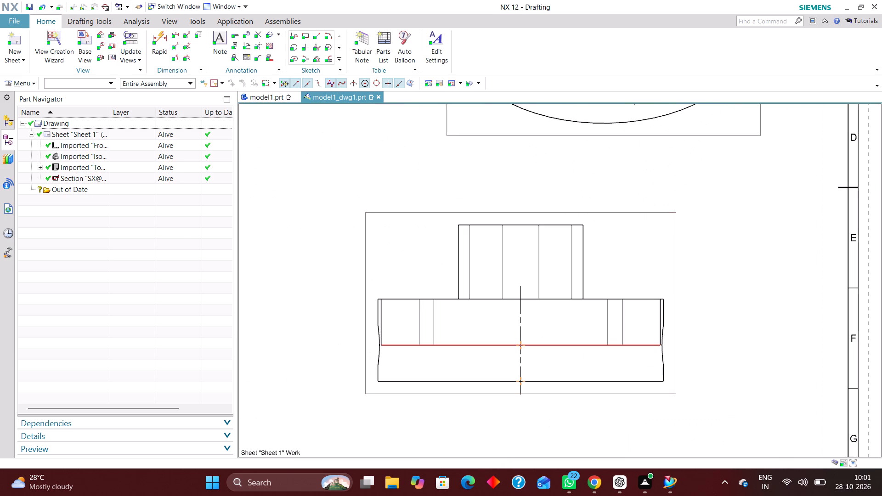
scroll(644, 352, down, 5)
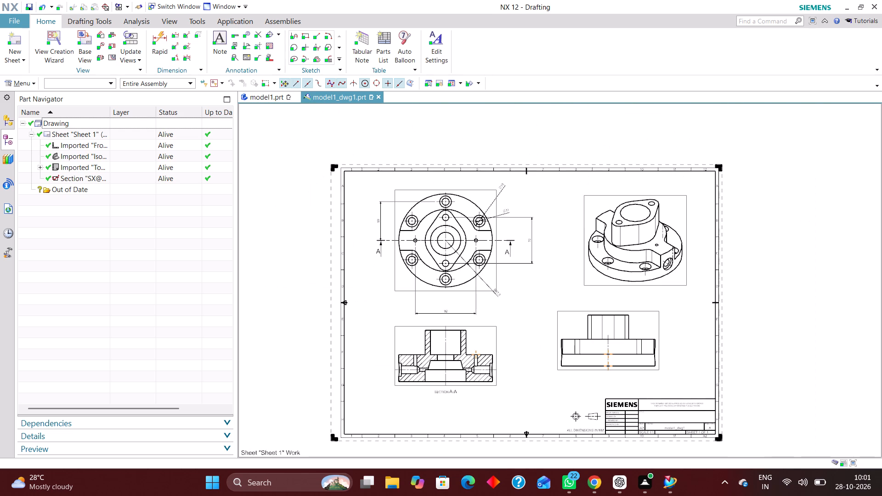
scroll(520, 292, up, 2)
scroll(547, 304, down, 2)
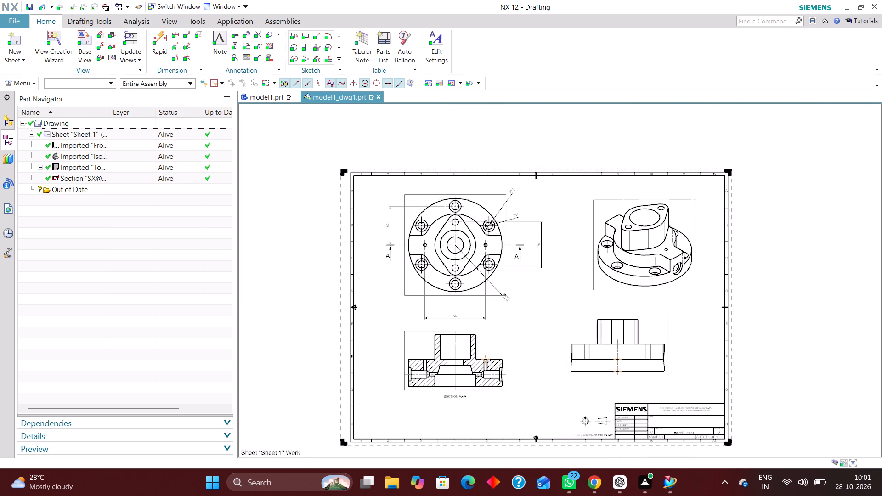
scroll(451, 240, up, 4)
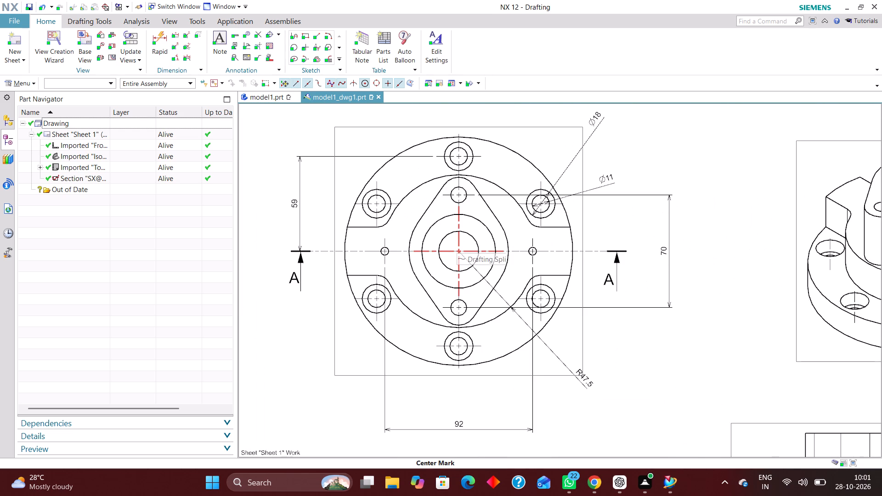
scroll(472, 217, up, 3)
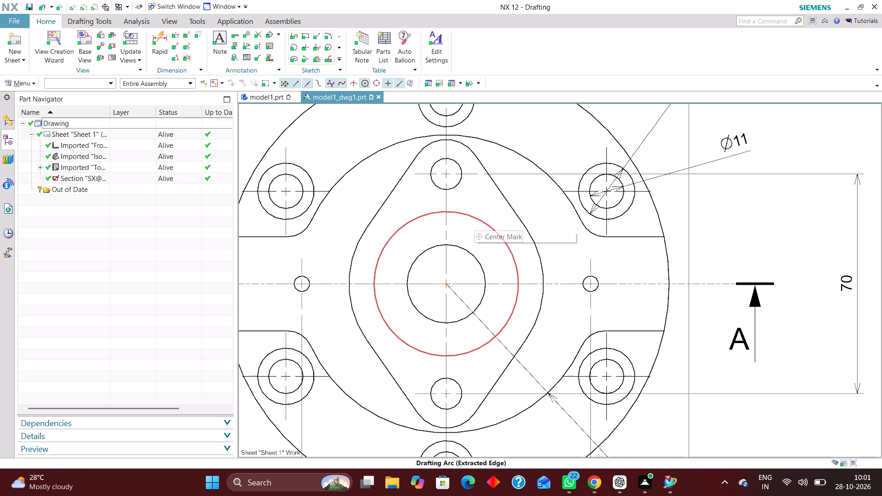
scroll(447, 194, down, 2)
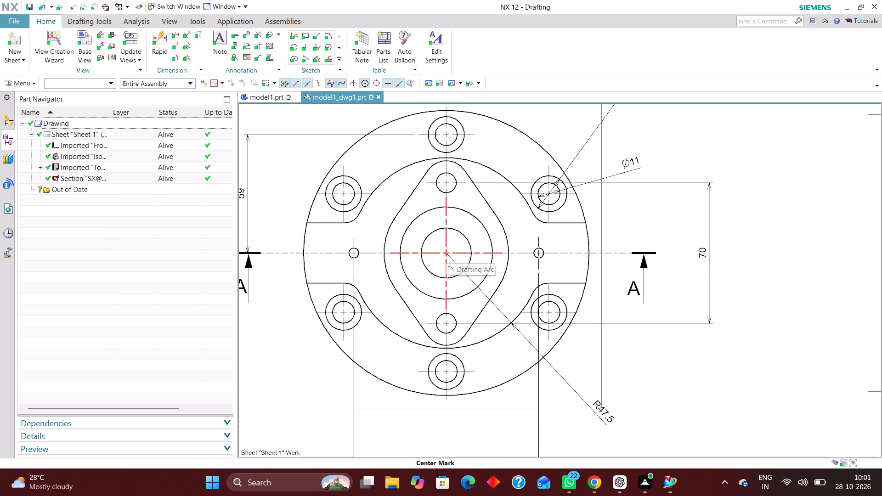
scroll(482, 234, down, 3)
scroll(474, 356, up, 3)
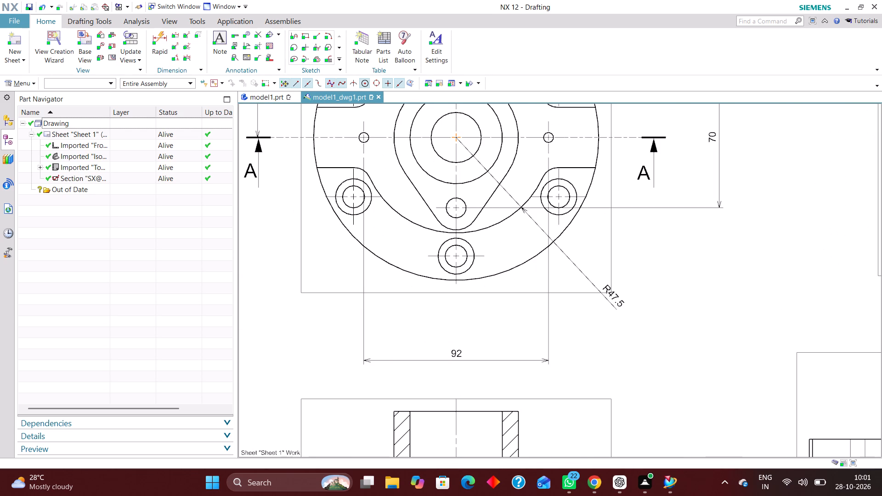
scroll(519, 355, down, 2)
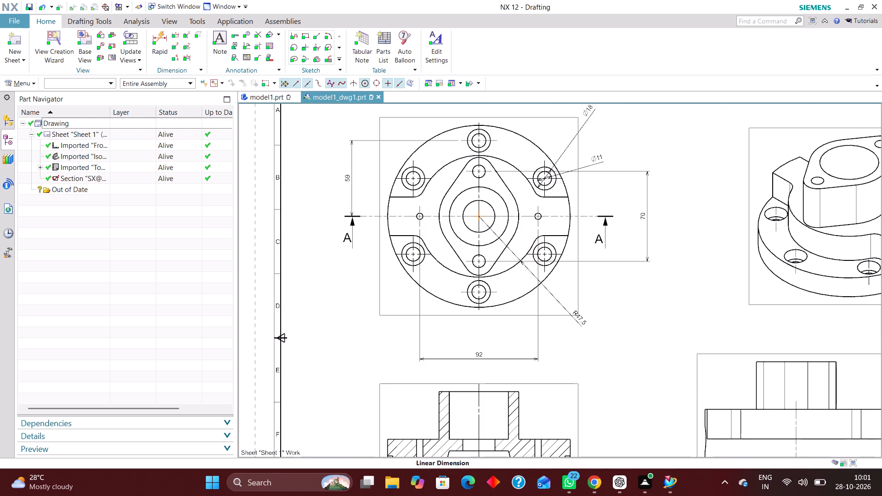
scroll(582, 216, up, 4)
scroll(548, 344, down, 3)
scroll(568, 292, down, 1)
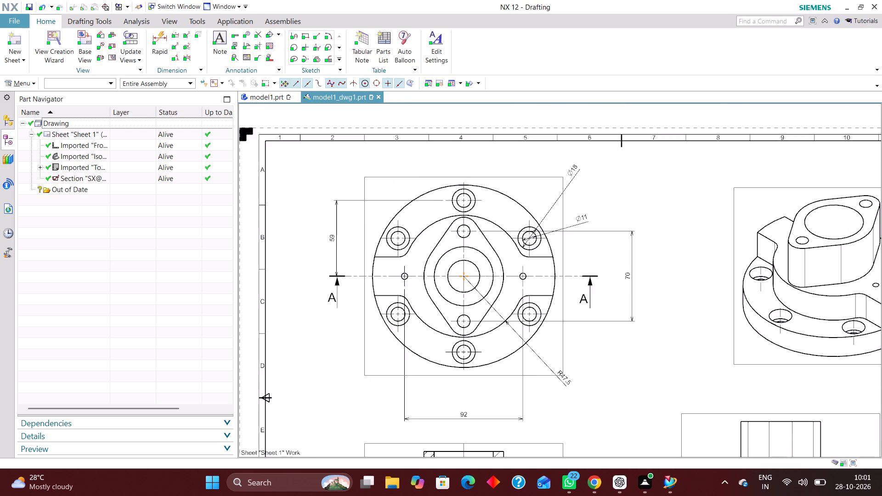
scroll(576, 244, up, 3)
scroll(588, 290, down, 1)
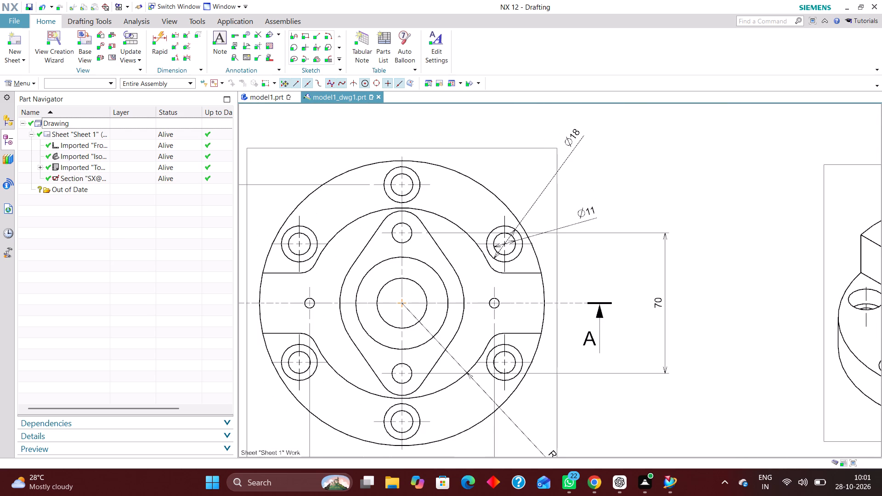
scroll(628, 290, down, 1)
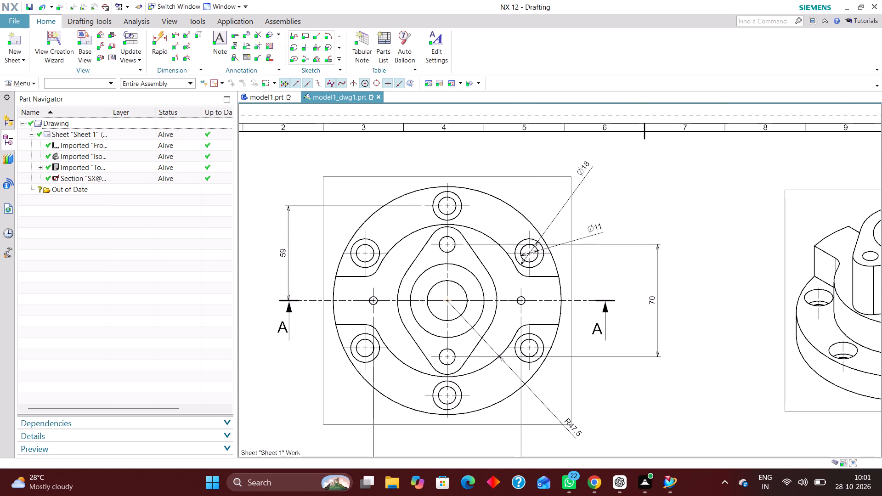
scroll(639, 310, down, 2)
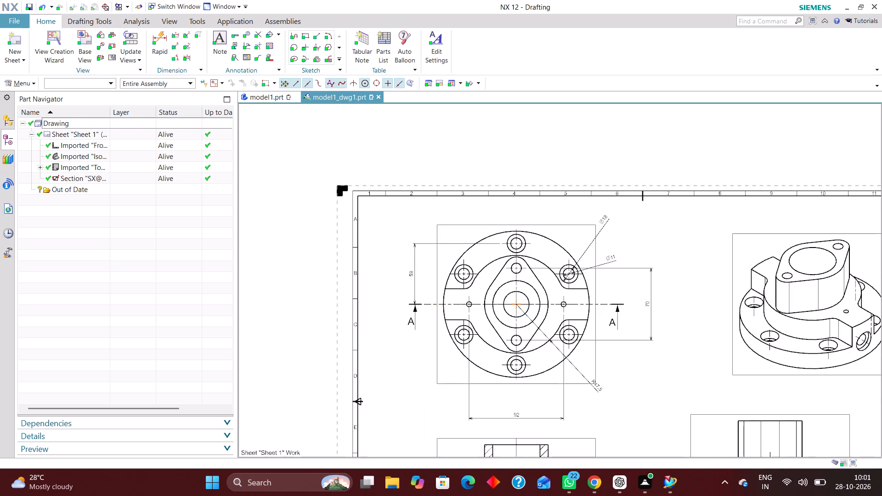
Add a radial dimension to the upper rounded end of the diamond-shaped boss, placing it above and left of the top view.
scroll(549, 250, up, 3)
click(158, 30)
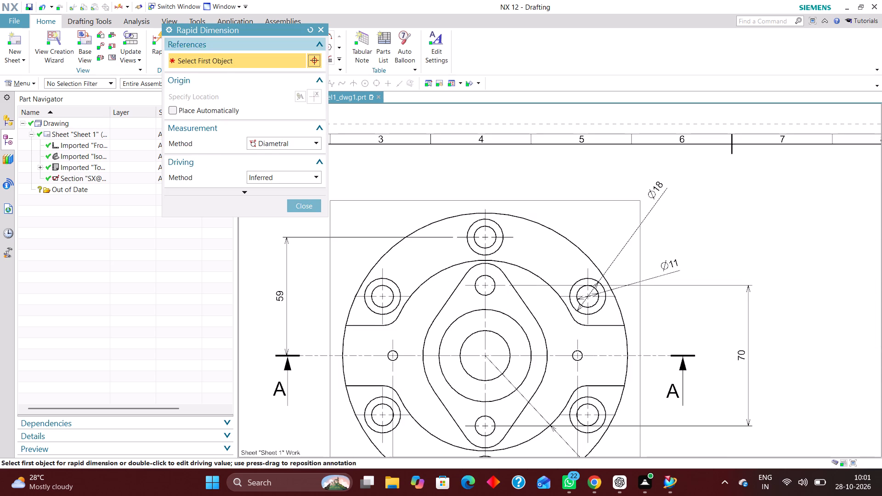
click(293, 145)
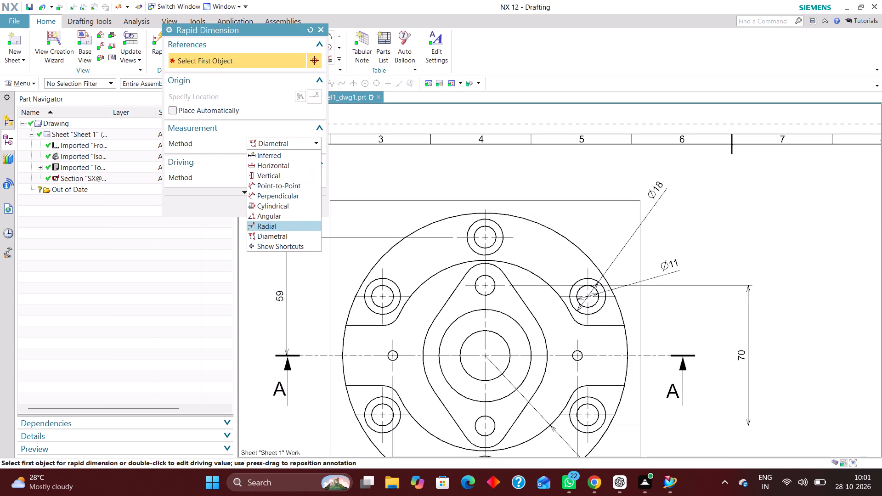
click(294, 226)
scroll(458, 262, up, 4)
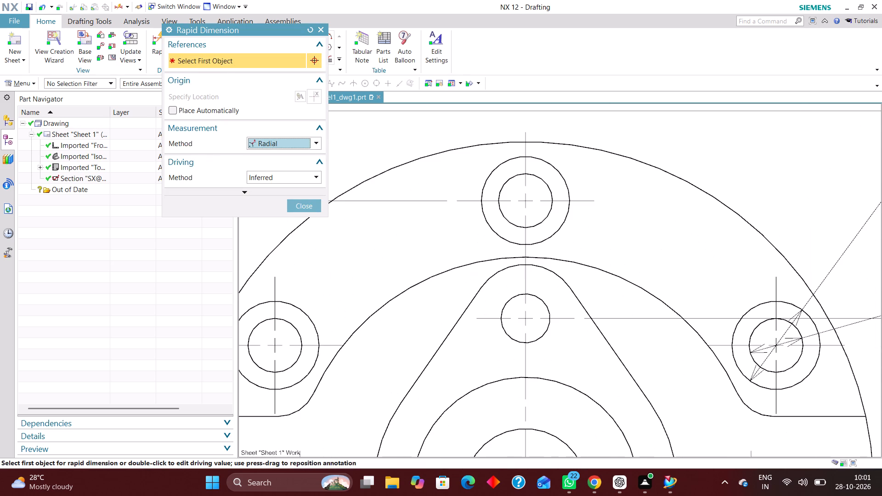
click(508, 268)
scroll(532, 310, down, 4)
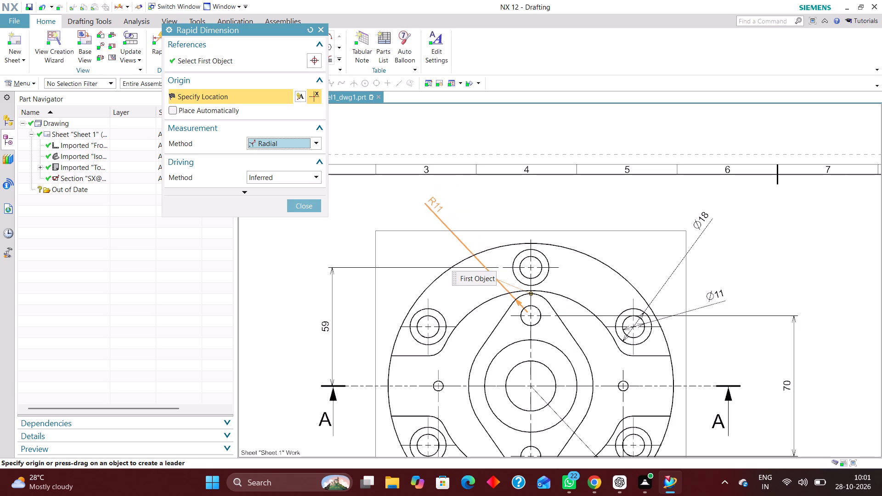
click(460, 208)
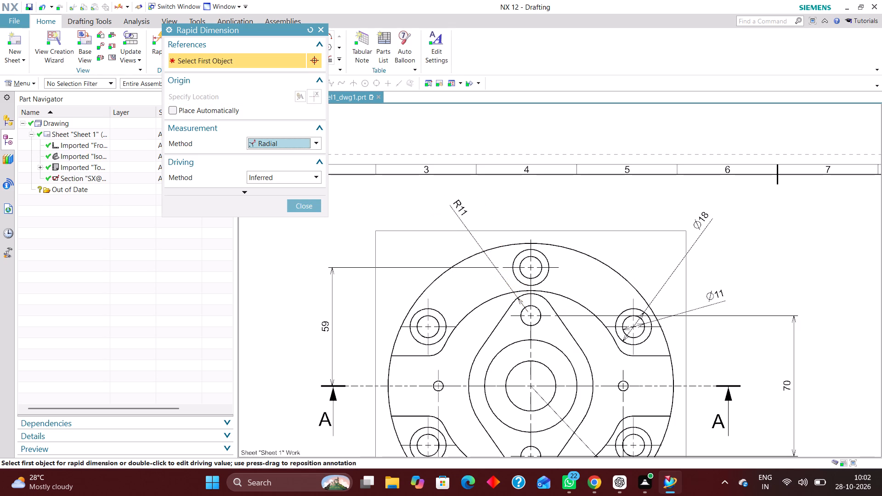
Add a diametral dimension to the boss's upper hole in the top view, placing it below and left of the boss-end radius dimension.
click(308, 145)
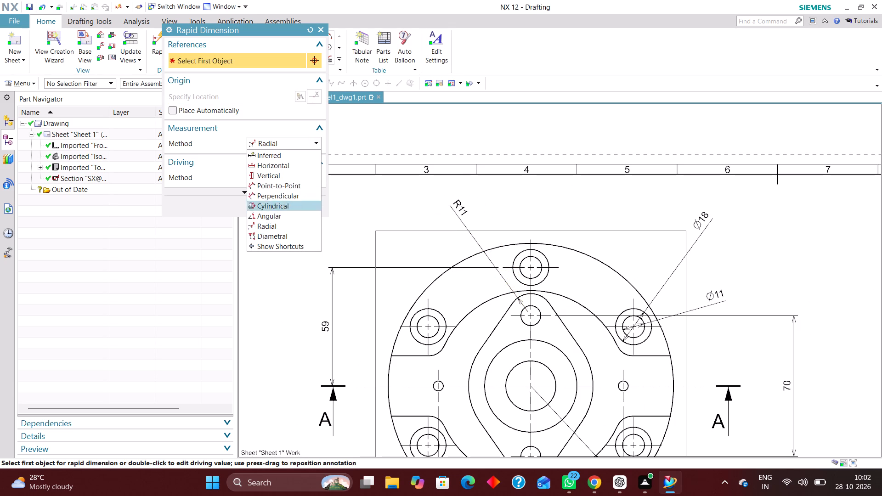
click(277, 236)
scroll(521, 312, up, 4)
click(547, 296)
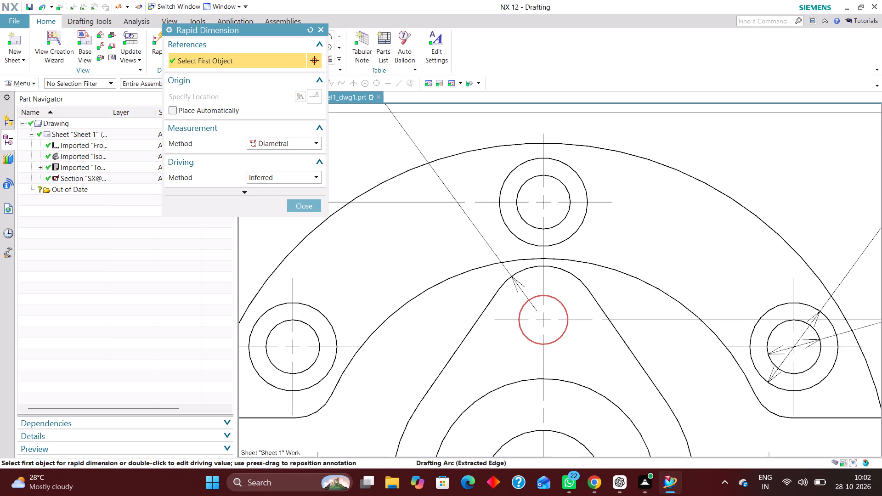
scroll(574, 229, down, 3)
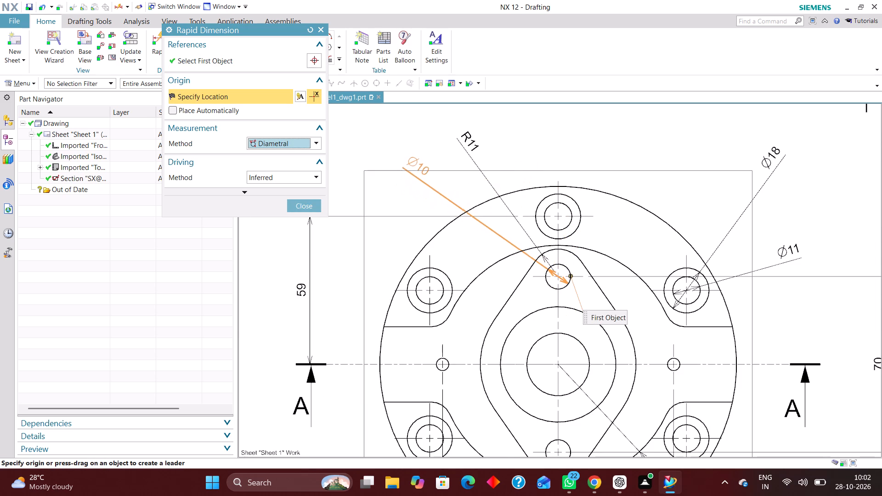
click(416, 180)
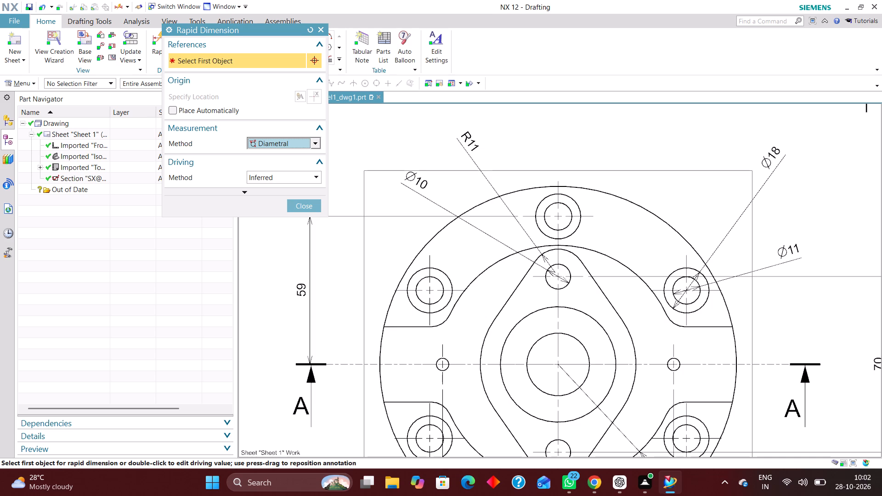
Add a radial dimension to the rounded inner corner of the top view's lower-left flange step, placing it just above the corner.
scroll(574, 189, down, 6)
scroll(550, 161, down, 4)
scroll(549, 261, up, 4)
scroll(491, 205, up, 4)
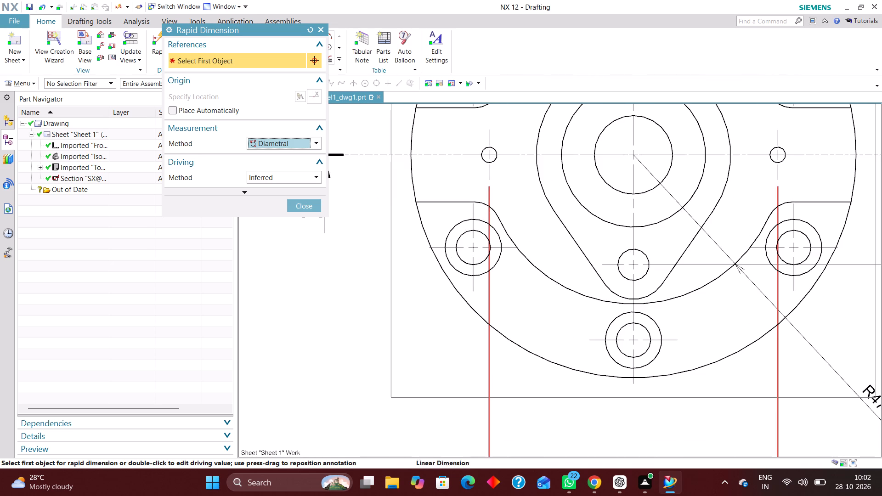
click(315, 142)
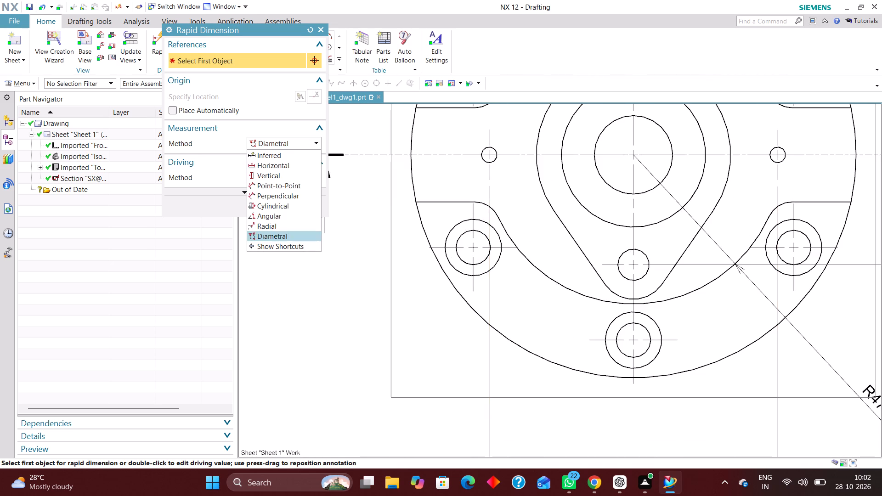
click(296, 226)
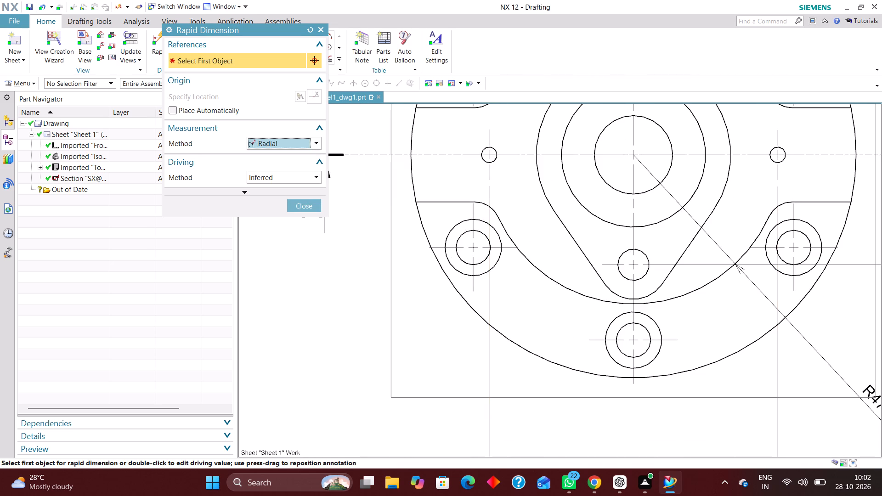
click(492, 209)
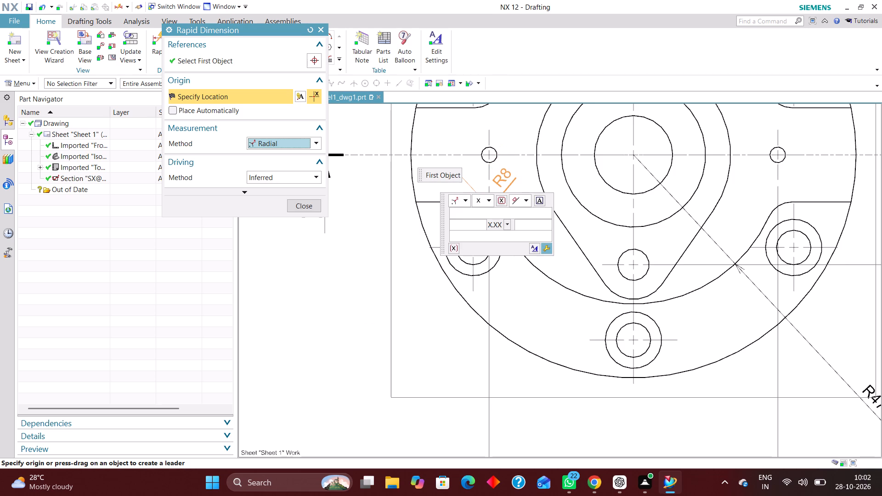
click(502, 177)
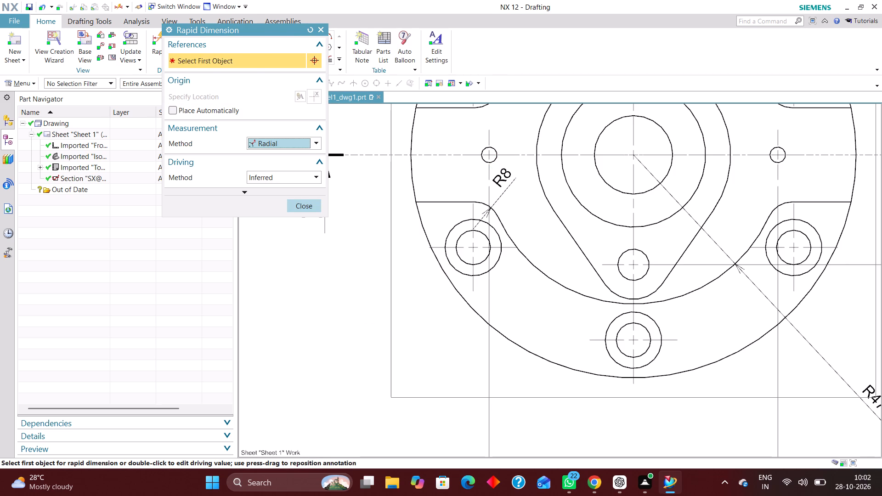
click(310, 202)
Set the counterbore's Ø18 dimension to Horizontal Text with Text above Stub, and move it farther right of the top view's flange.
scroll(498, 271, down, 3)
scroll(478, 306, down, 2)
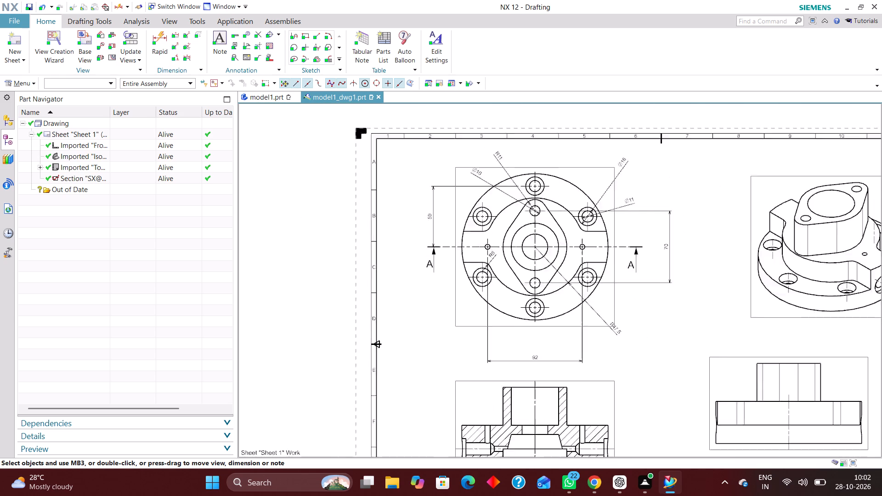
scroll(477, 309, down, 1)
scroll(530, 207, up, 3)
scroll(550, 215, down, 3)
scroll(631, 204, up, 3)
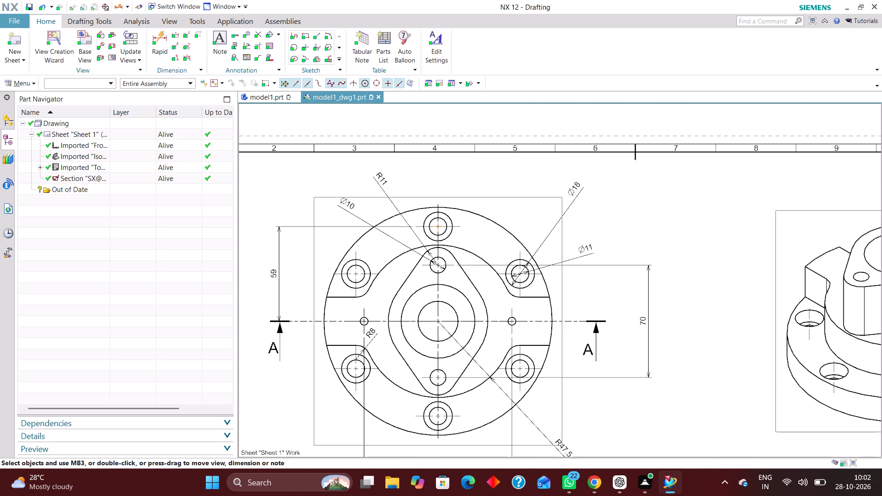
double_click(579, 187)
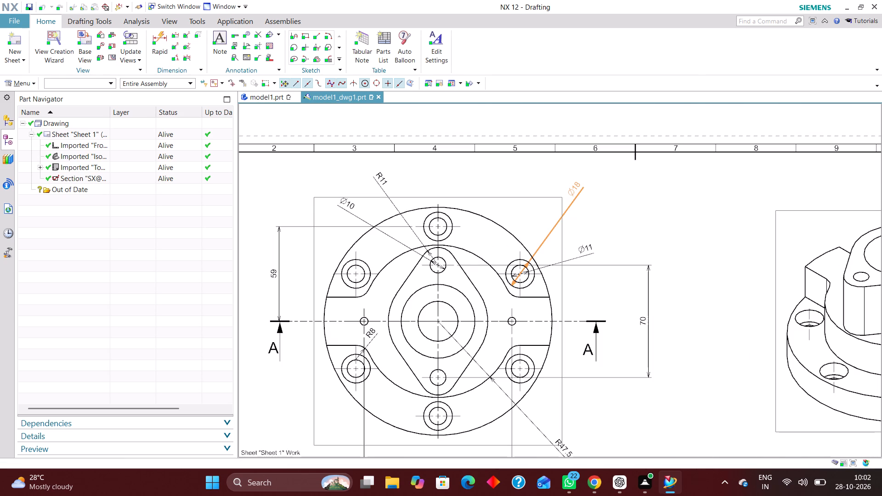
click(688, 164)
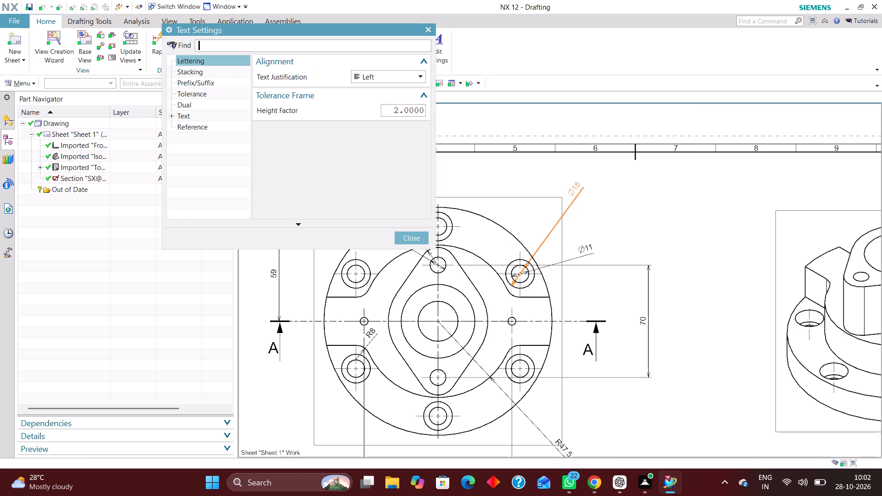
click(208, 117)
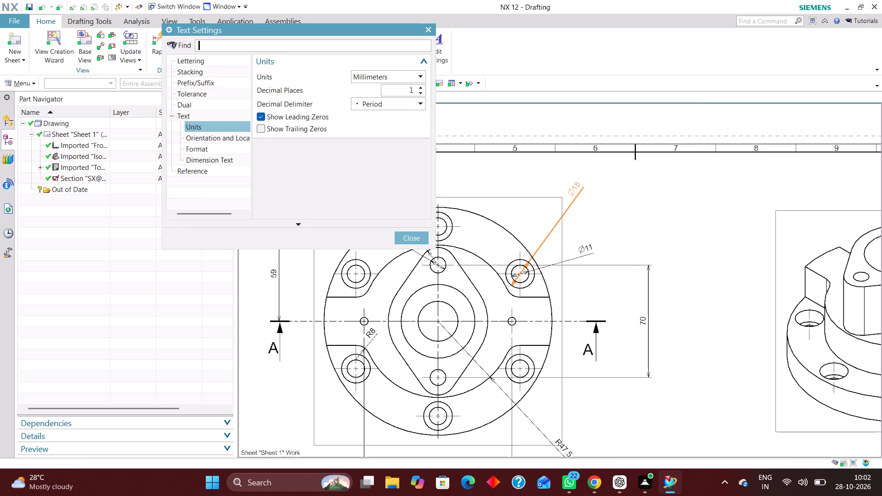
click(233, 138)
click(398, 77)
click(390, 90)
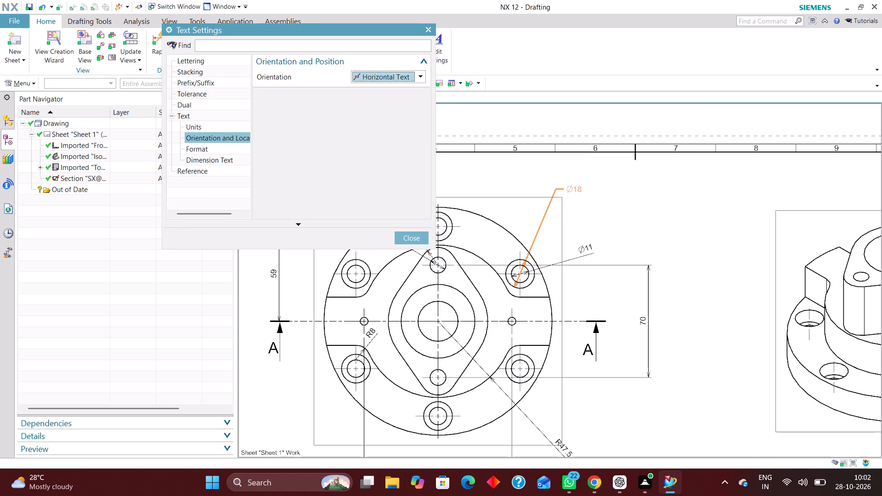
click(402, 91)
click(396, 111)
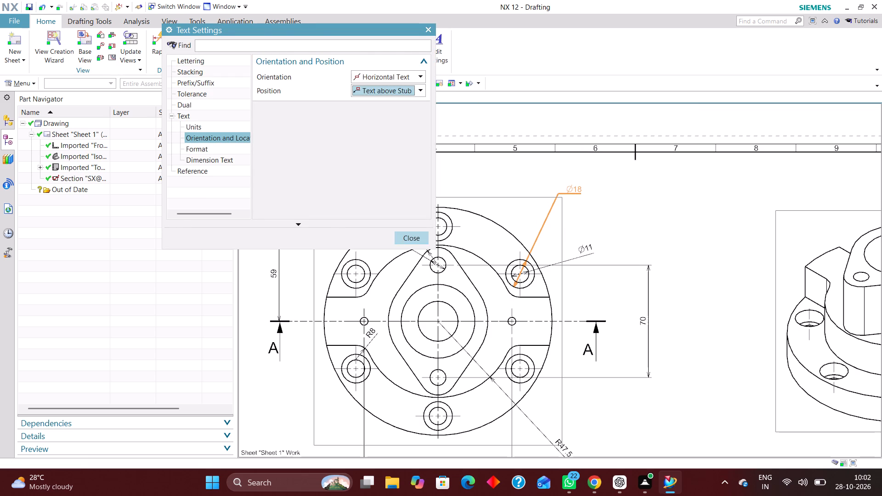
click(411, 235)
click(310, 196)
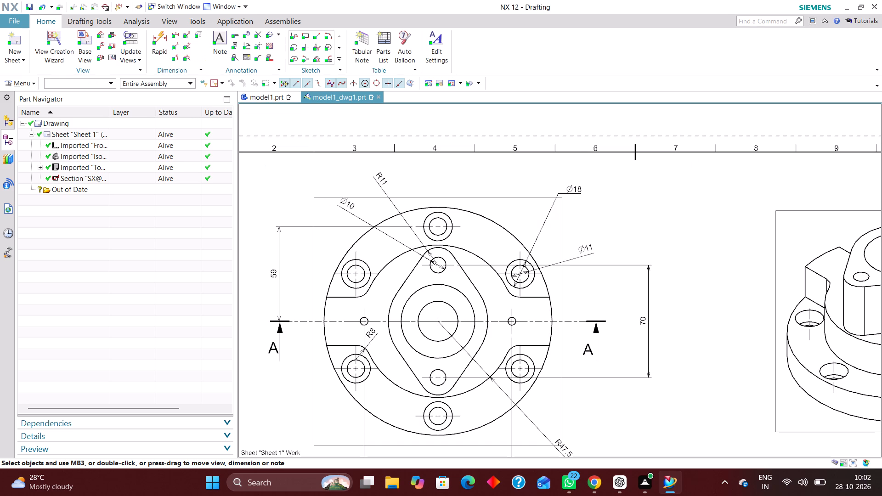
drag(572, 187, 601, 189)
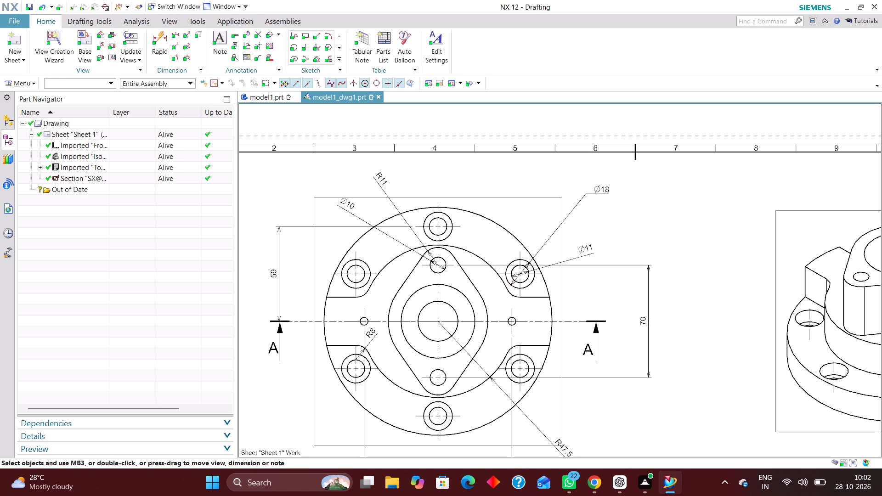
Set the Ø11 hole dimension to Horizontal Text with Text above Stub, and move it below and right of its hole.
double_click(586, 249)
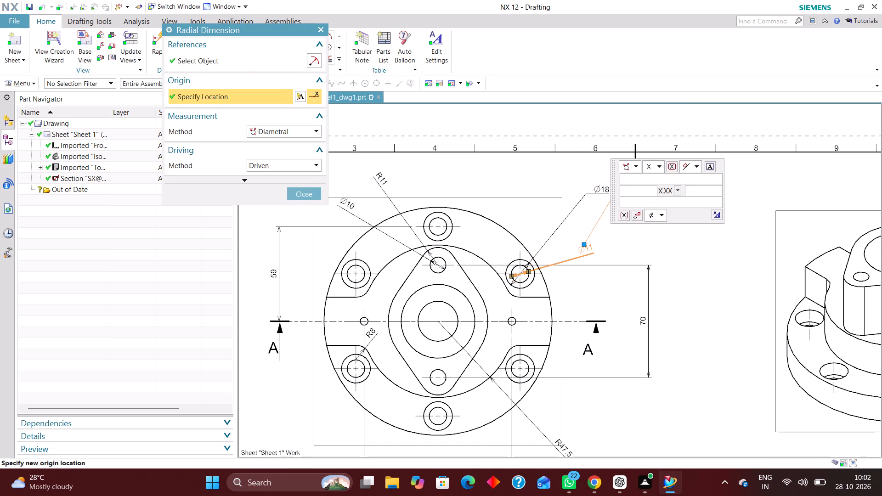
click(713, 214)
click(374, 79)
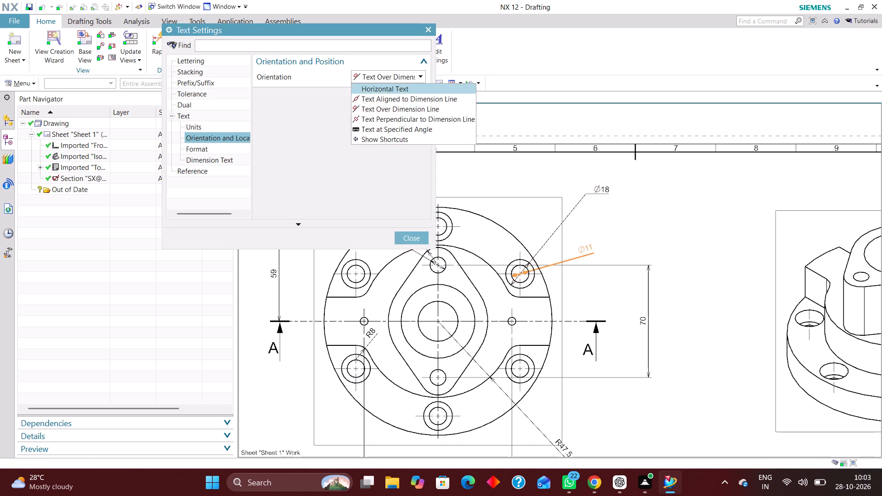
click(376, 90)
click(406, 91)
click(402, 111)
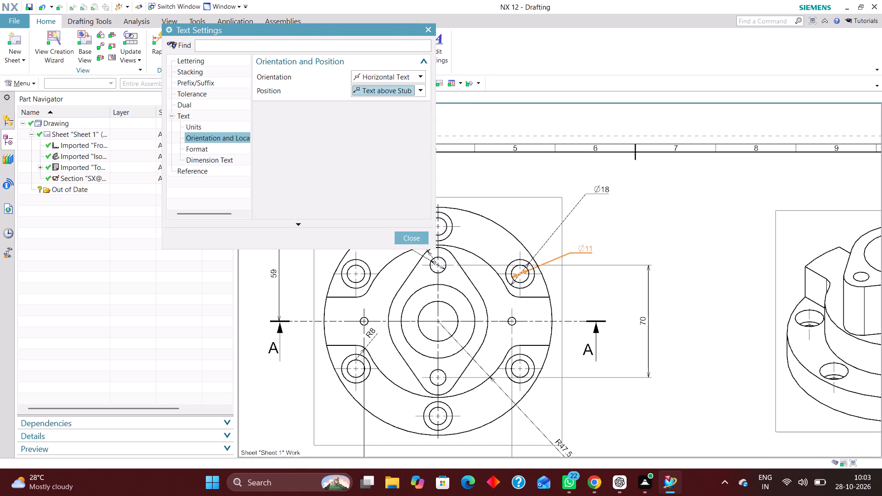
click(419, 236)
click(309, 194)
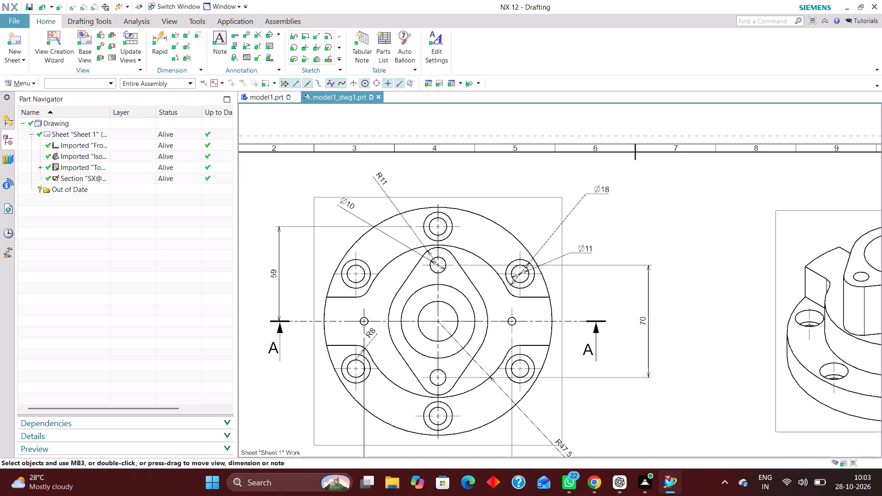
drag(586, 249, 582, 274)
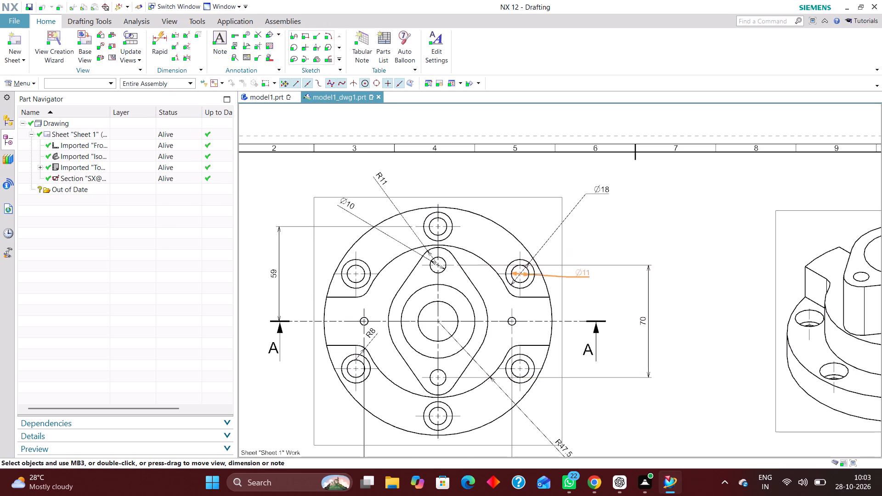
drag(582, 274, 593, 296)
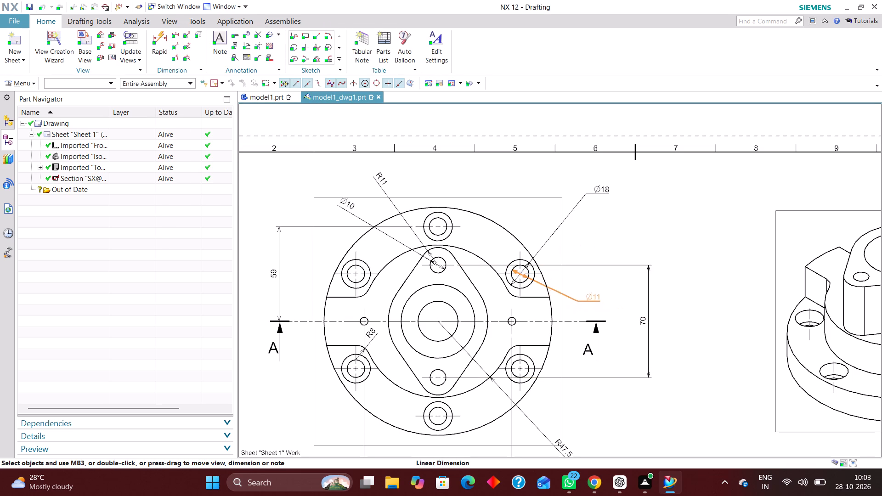
drag(593, 296, 590, 295)
Set the boss end's R11 dimension to Horizontal Text with Text above Stub, and shift it slightly lower above the top view.
scroll(645, 297, down, 2)
scroll(484, 239, up, 3)
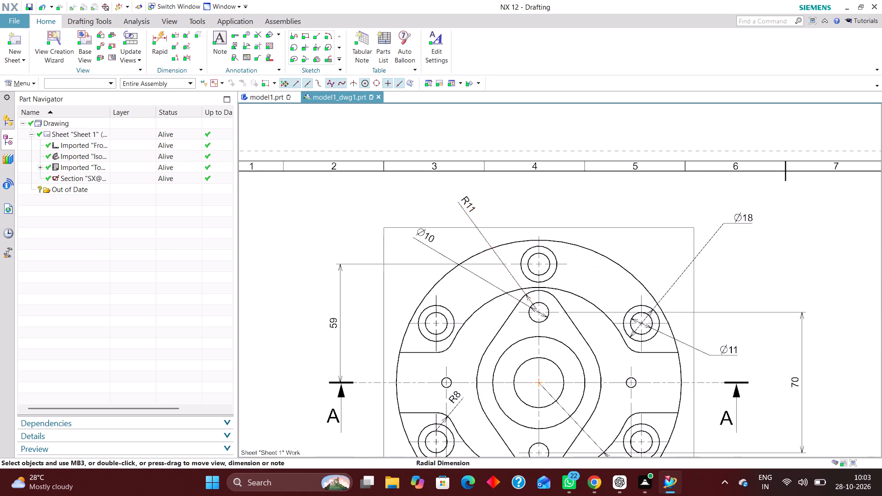
double_click(468, 209)
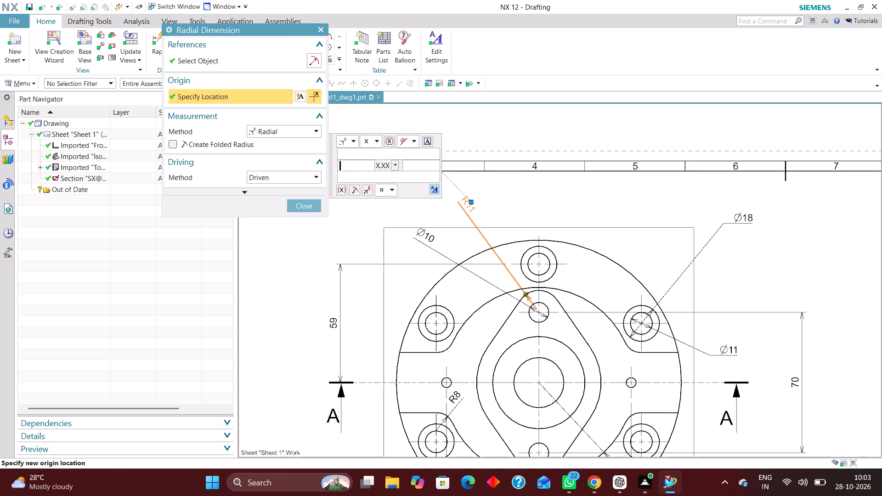
click(433, 190)
click(417, 77)
click(408, 88)
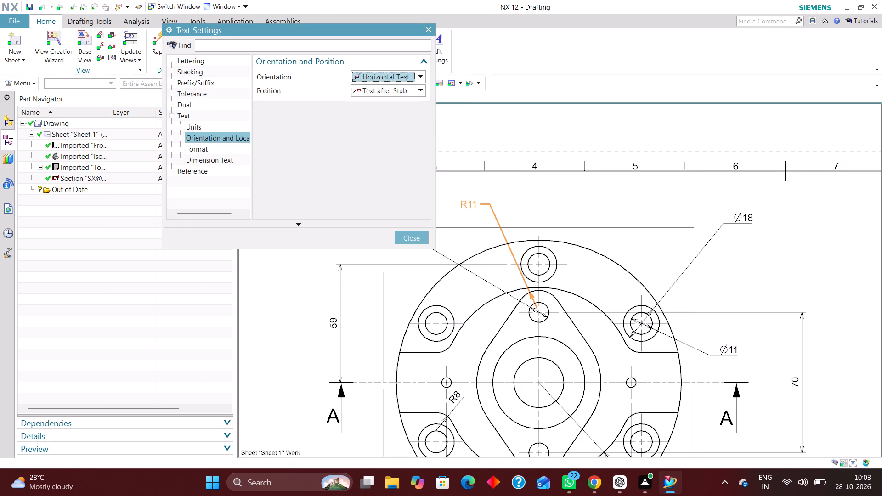
click(413, 93)
click(407, 113)
click(414, 235)
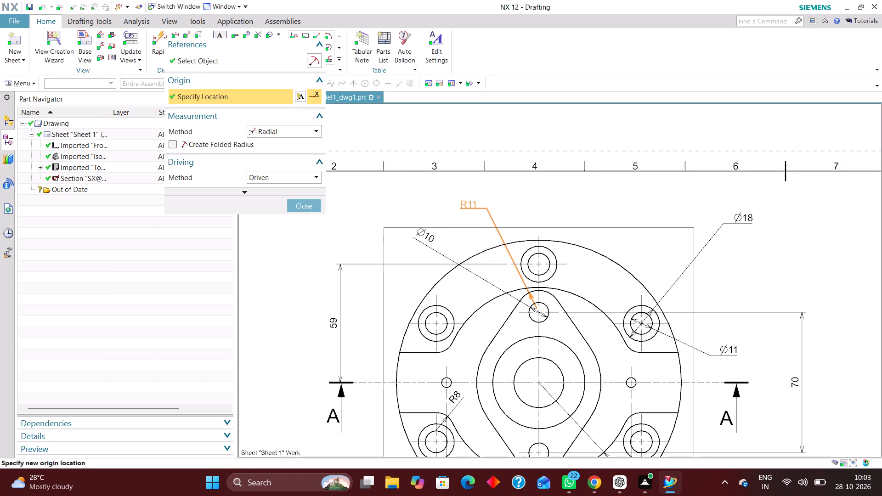
click(310, 207)
drag(471, 211, 481, 204)
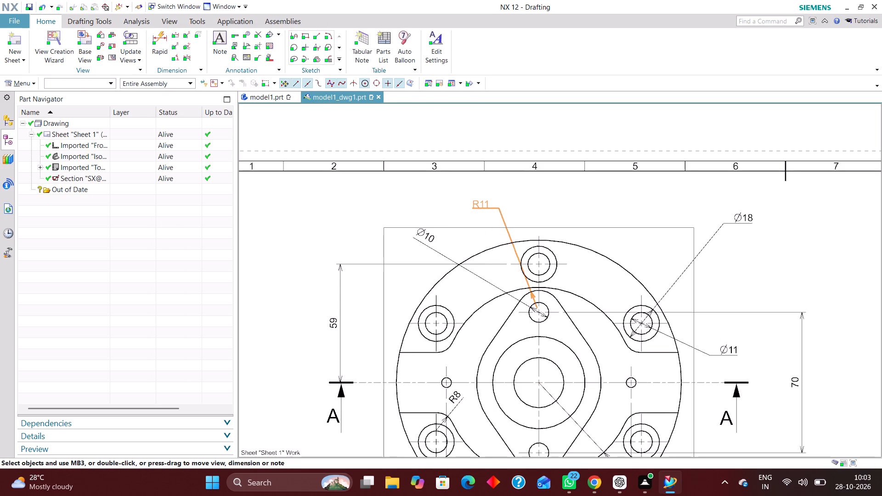
drag(481, 204, 465, 215)
Set the boss hole's Ø10 dimension to Horizontal Text with Text above Stub, and reposition it below the R11 dimension.
double_click(425, 238)
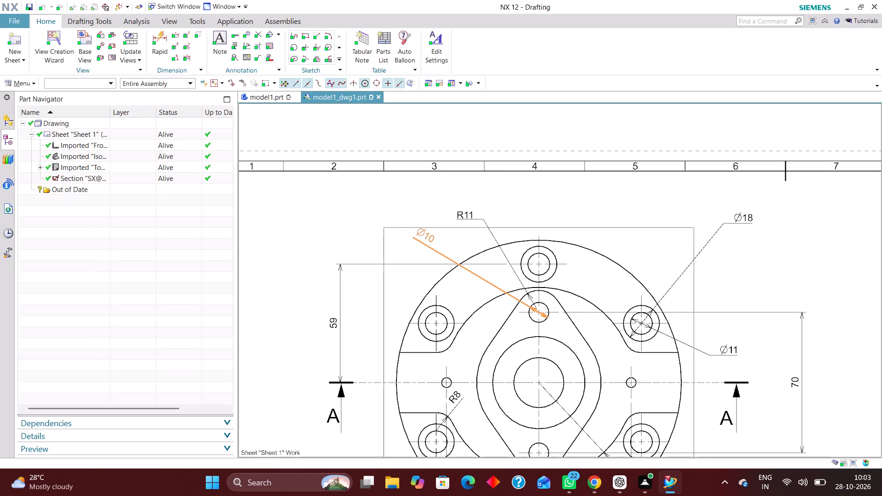
click(435, 212)
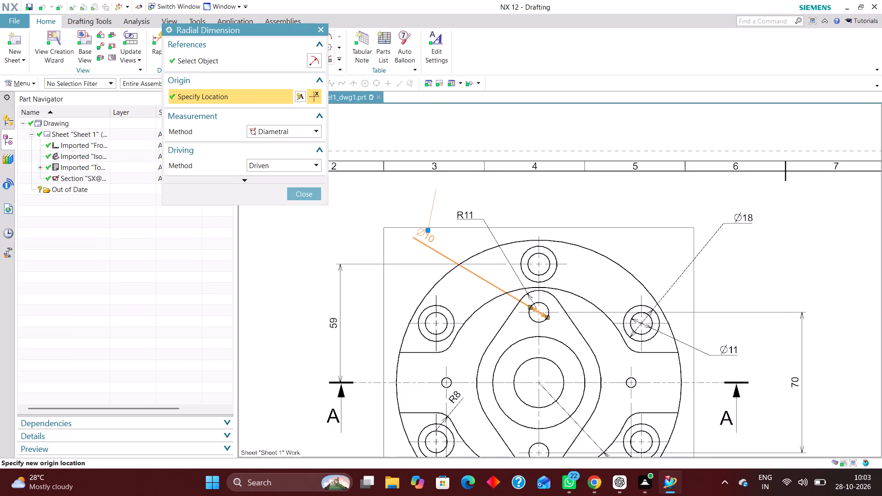
click(412, 78)
click(408, 92)
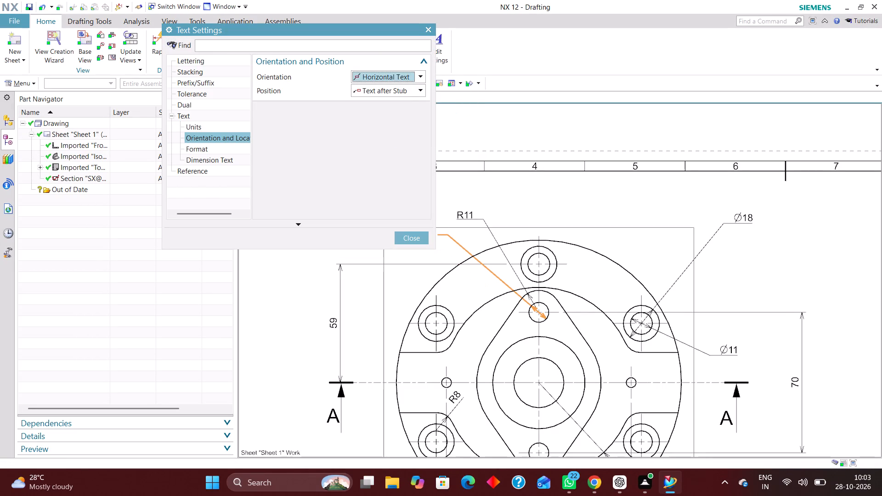
click(412, 90)
click(402, 110)
click(412, 233)
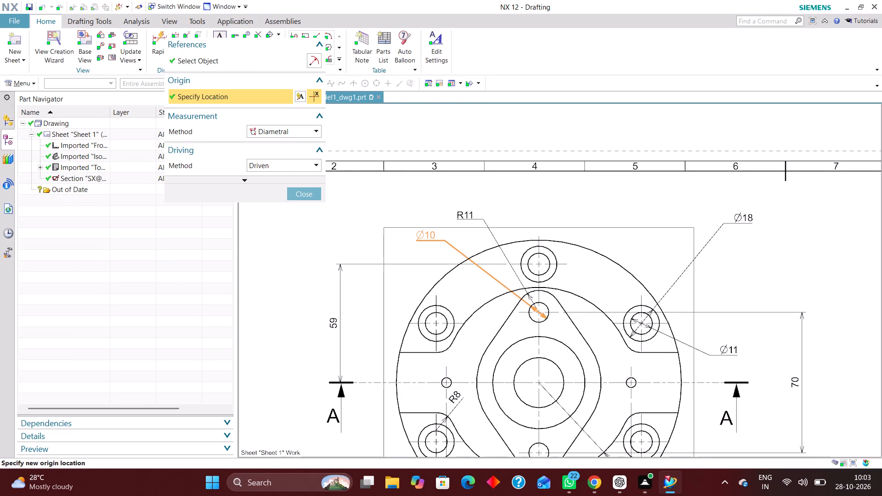
click(308, 188)
drag(419, 234, 419, 245)
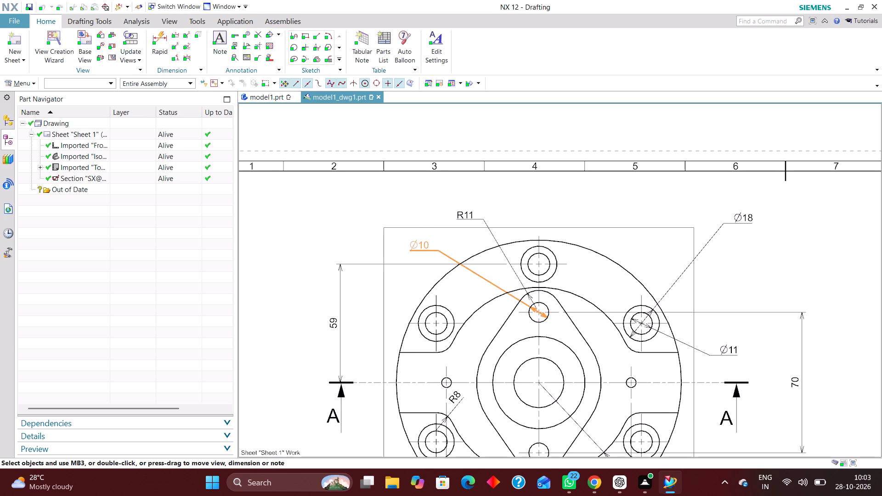
drag(419, 245, 442, 246)
Reposition the R8 fillet dimension in the top view, placing it just above and right of the lower-left notch's fillet.
scroll(426, 197, down, 2)
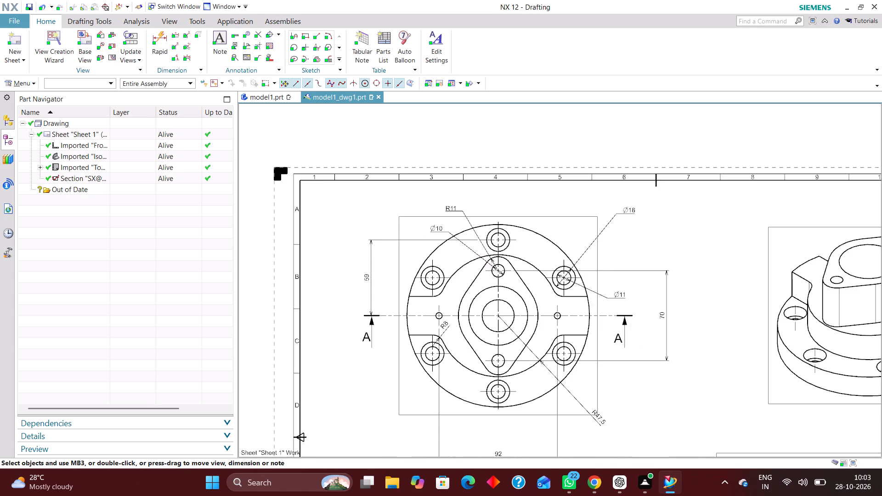
scroll(426, 197, down, 1)
scroll(429, 310, up, 4)
drag(456, 285, 351, 369)
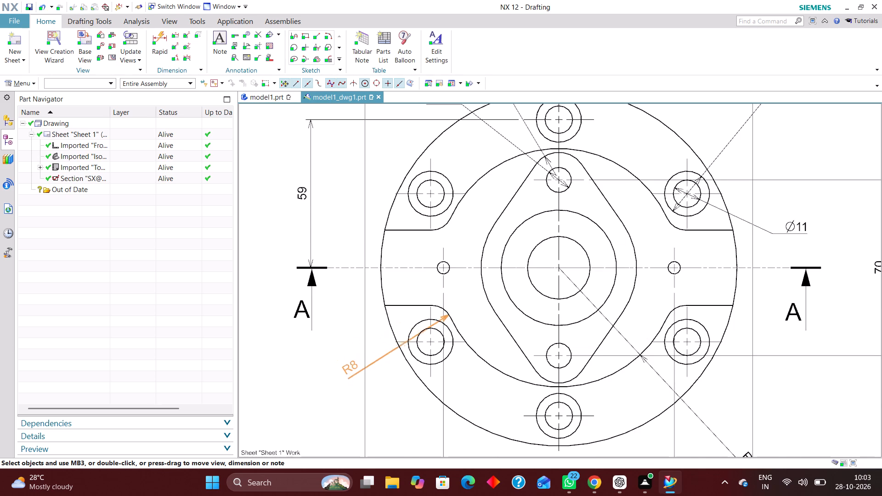
drag(351, 369, 365, 346)
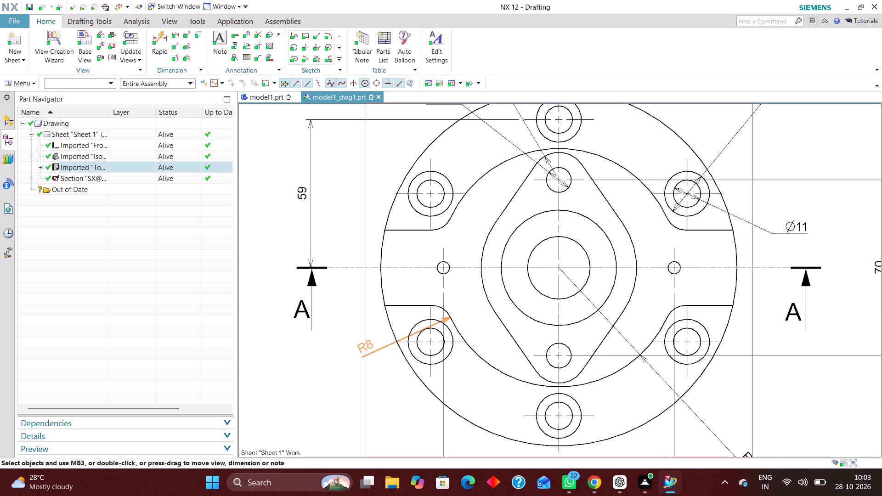
drag(365, 346, 435, 266)
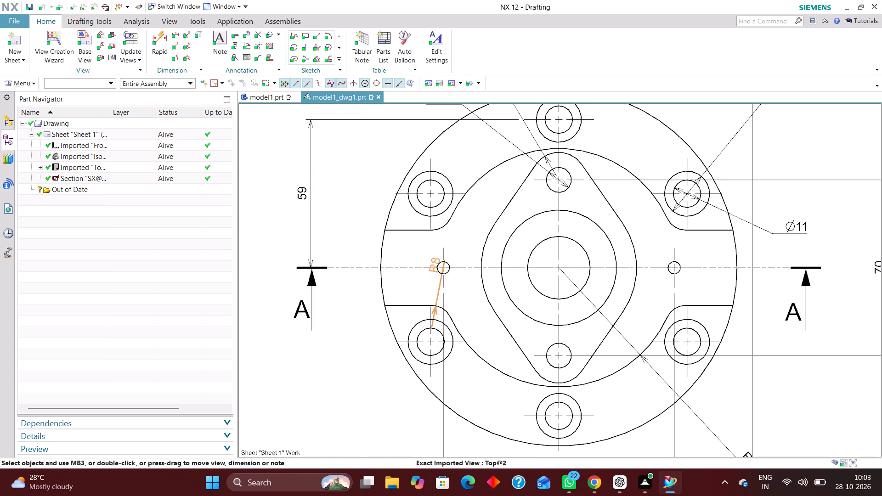
drag(435, 266, 344, 365)
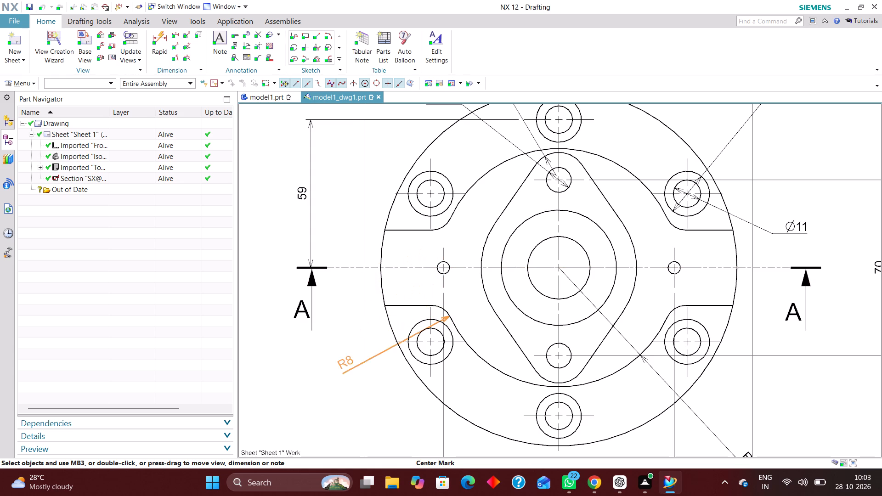
drag(344, 365, 461, 287)
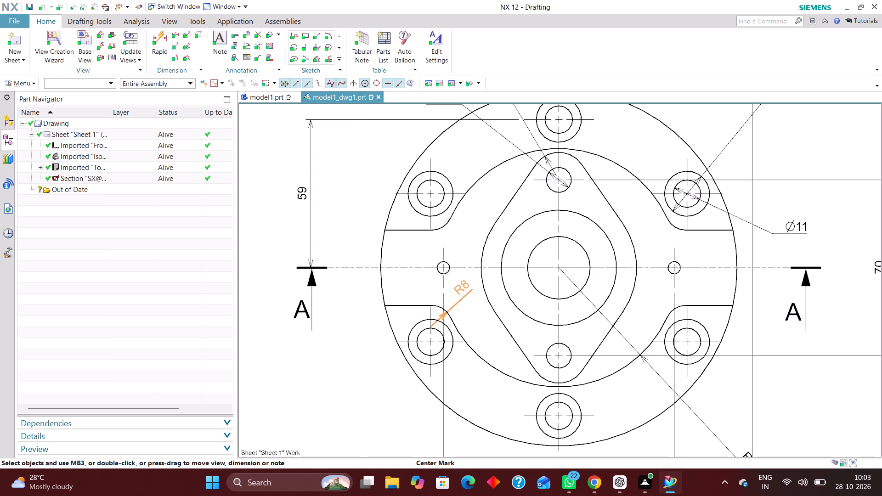
drag(461, 287, 452, 280)
scroll(412, 266, down, 3)
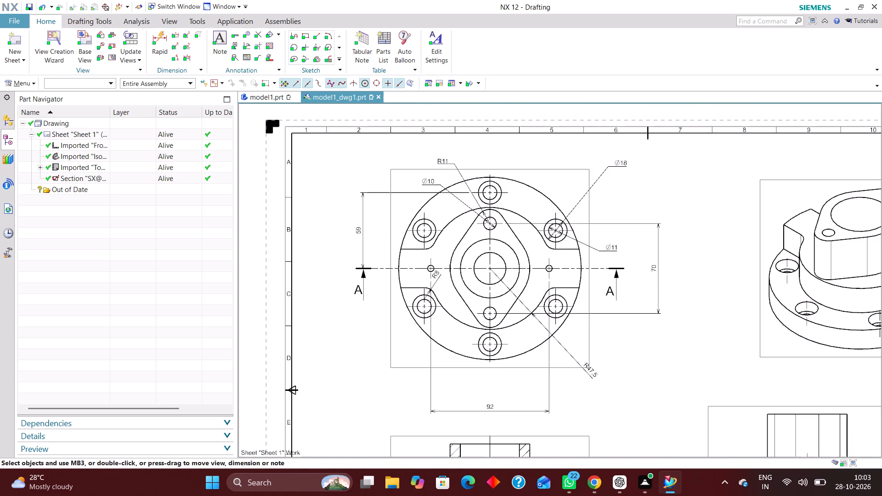
scroll(457, 311, up, 3)
scroll(439, 280, down, 5)
Check section A-A, and in model1.prt examine the side port's counterbore and the curved outer edge it cuts from several angles.
right_drag(589, 312, 562, 336)
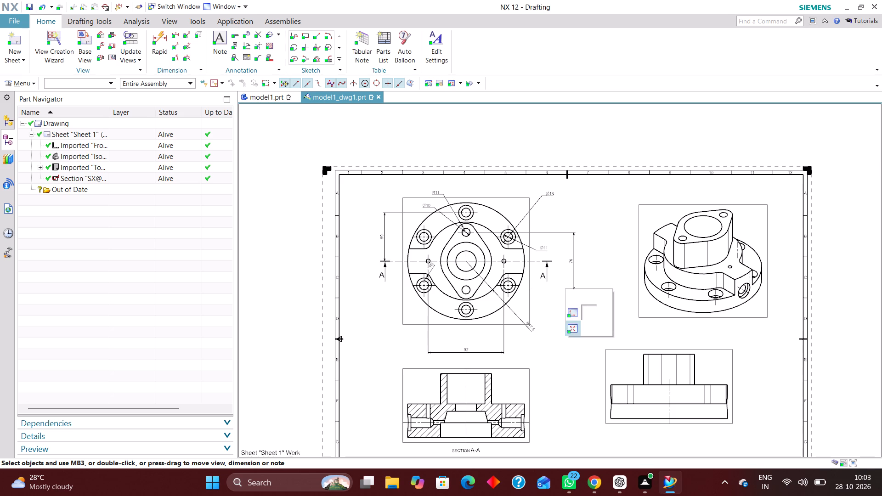
right_drag(562, 336, 526, 366)
right_drag(593, 312, 544, 355)
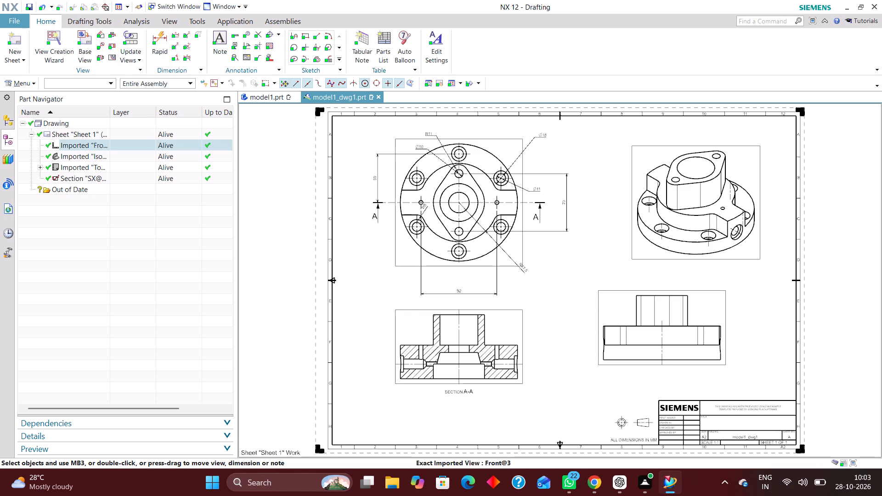
scroll(444, 400, up, 4)
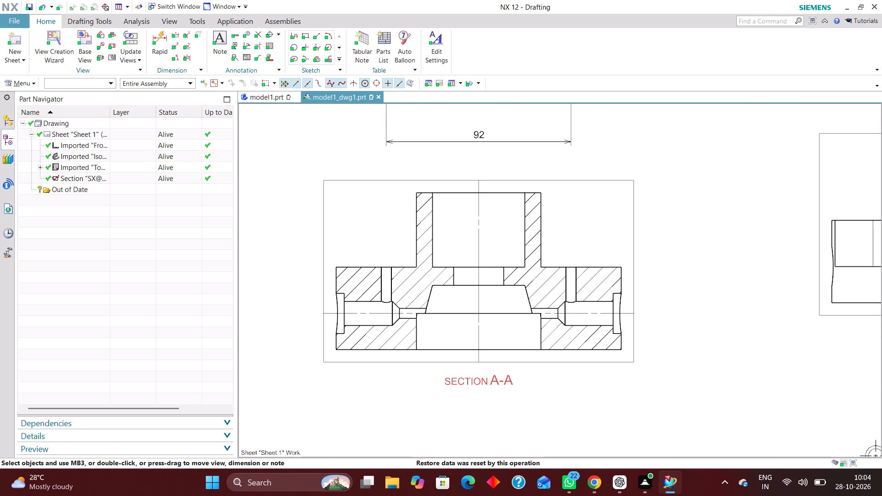
click(265, 97)
middle_drag(655, 362, 640, 349)
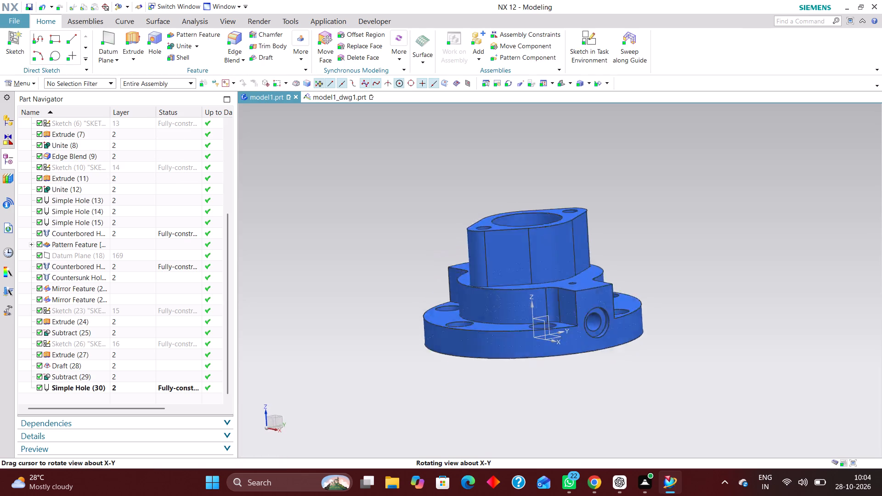
middle_drag(640, 349, 624, 308)
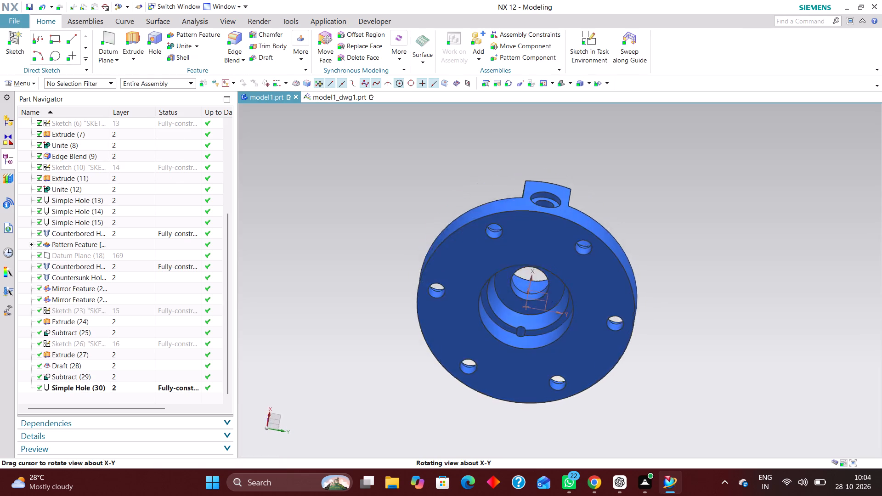
middle_drag(624, 308, 651, 349)
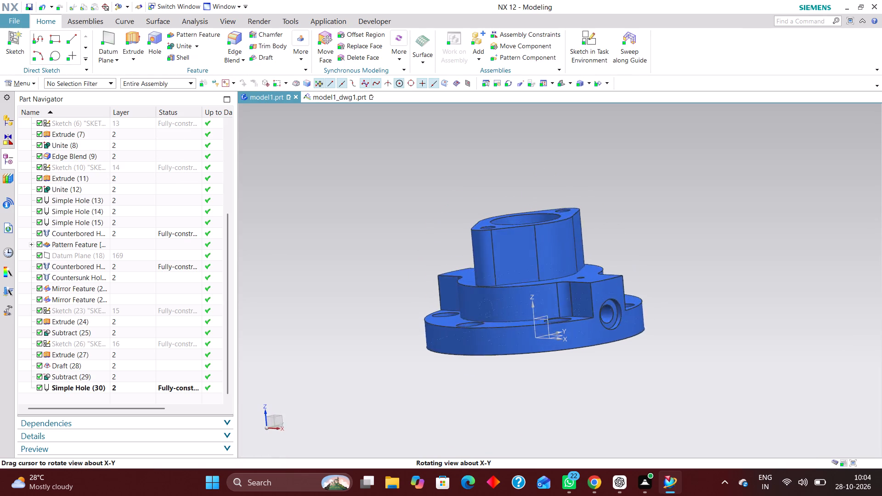
middle_drag(651, 349, 632, 351)
scroll(580, 331, up, 6)
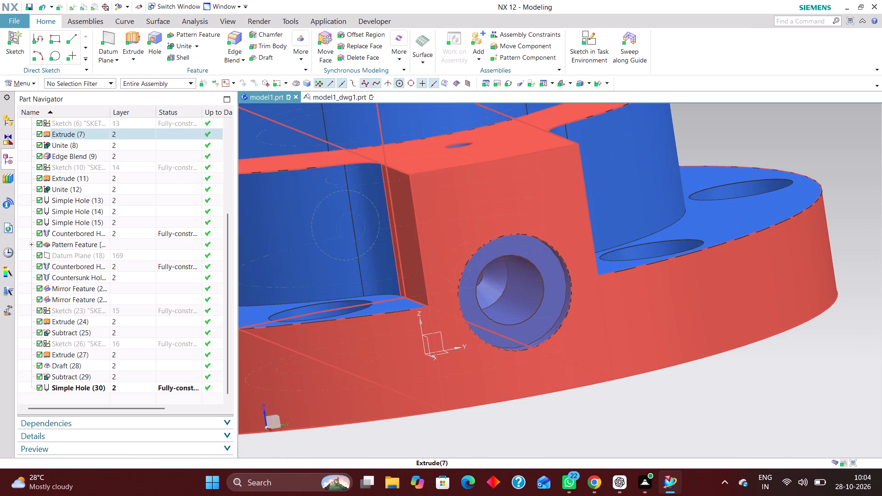
scroll(651, 367, down, 5)
middle_drag(654, 408, 705, 393)
scroll(684, 400, up, 1)
right_drag(746, 380, 688, 379)
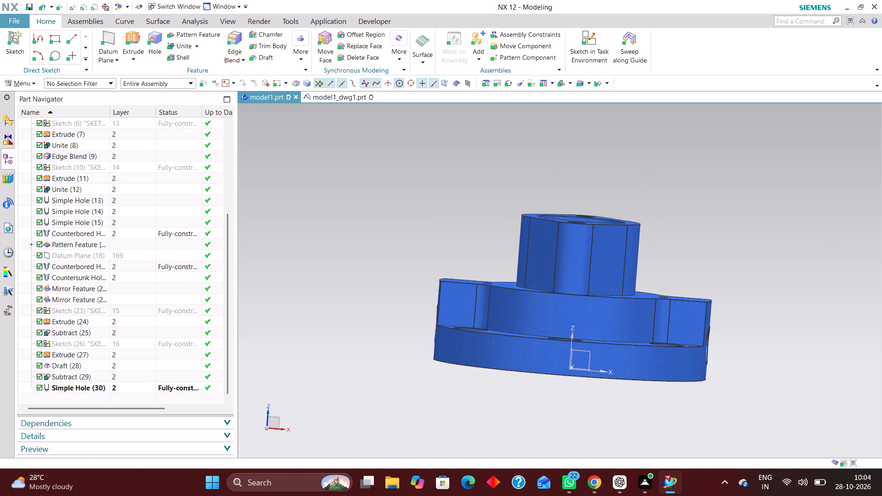
right_drag(688, 379, 604, 367)
scroll(739, 346, up, 5)
middle_click(741, 353)
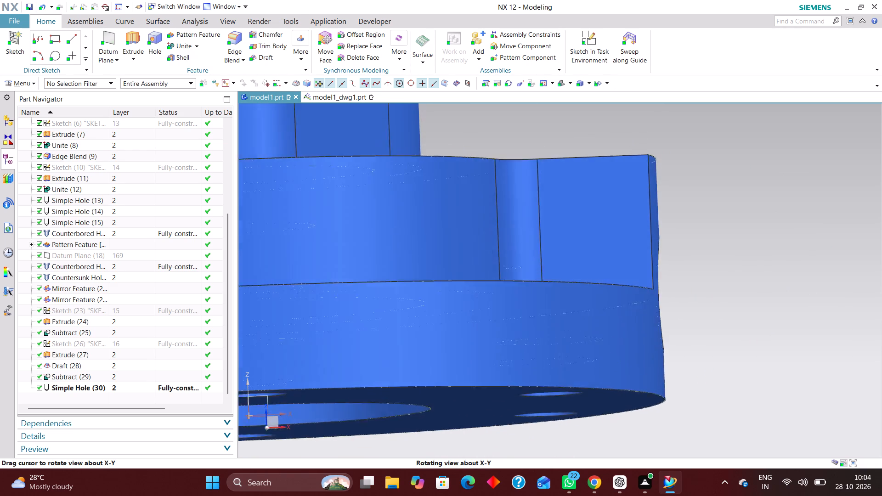
right_drag(770, 327, 707, 326)
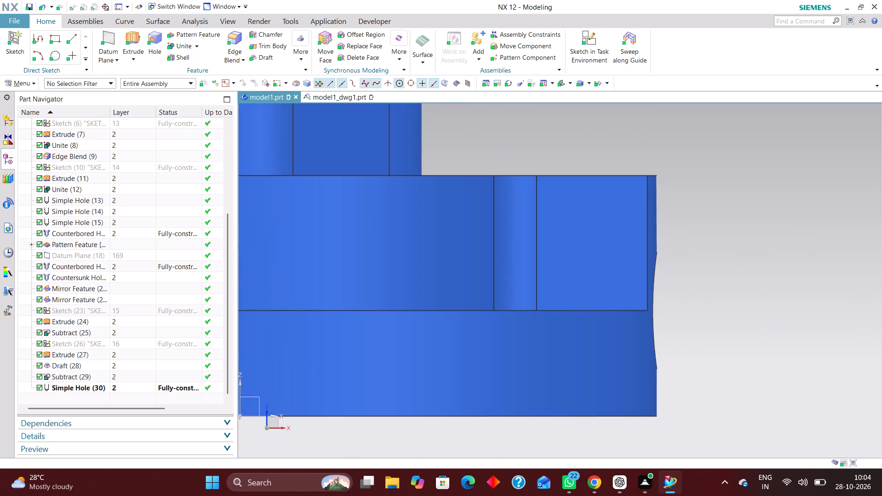
scroll(737, 321, down, 3)
middle_drag(743, 355, 711, 357)
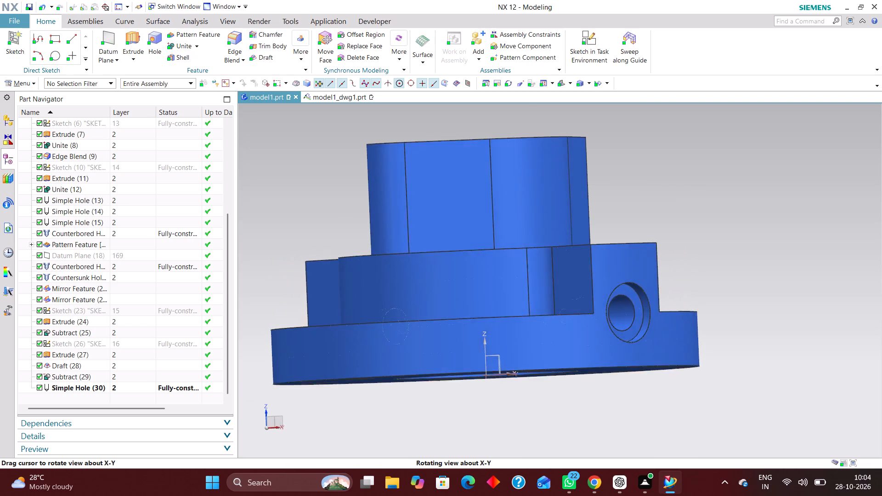
middle_drag(711, 357, 750, 355)
right_drag(761, 347, 710, 348)
scroll(734, 361, up, 2)
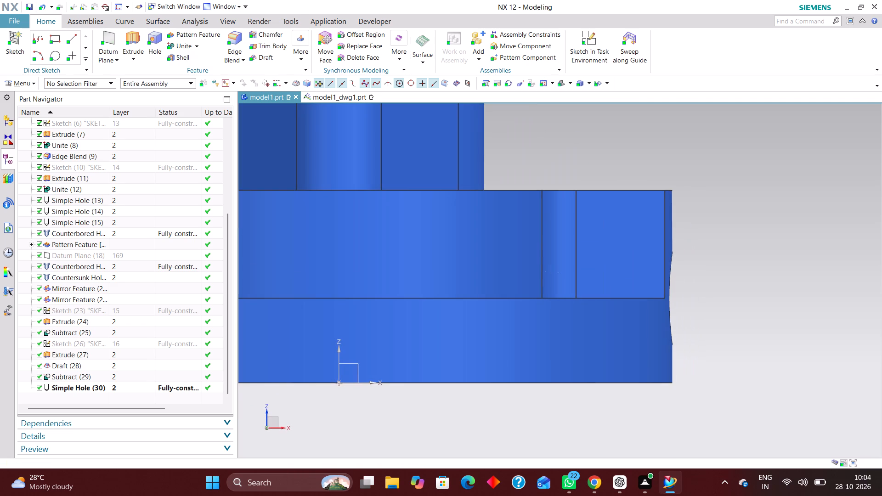
scroll(751, 342, down, 3)
middle_drag(746, 358, 722, 355)
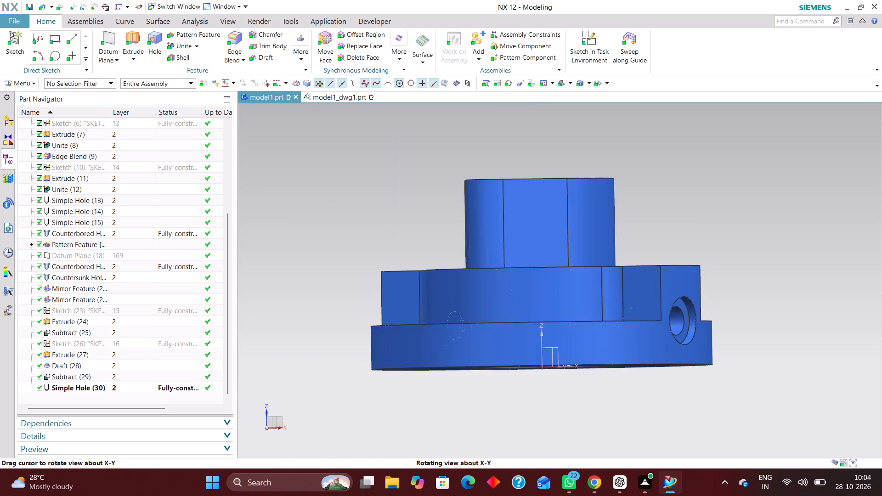
middle_drag(722, 355, 729, 357)
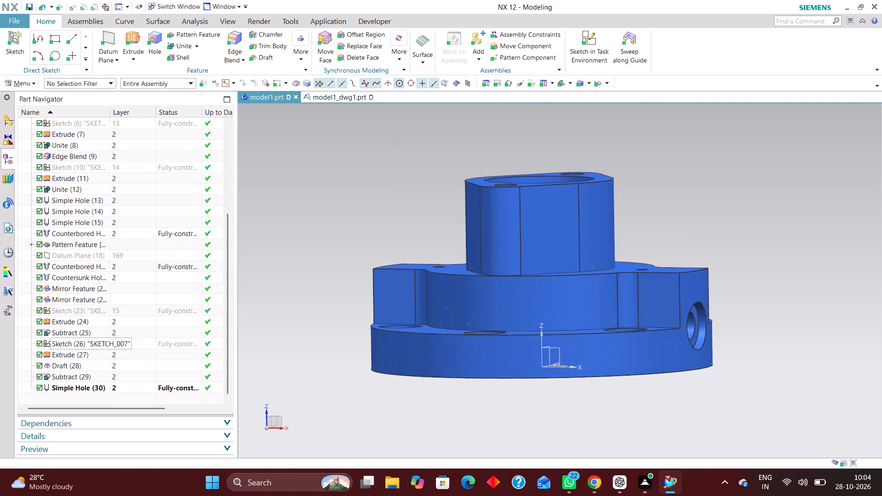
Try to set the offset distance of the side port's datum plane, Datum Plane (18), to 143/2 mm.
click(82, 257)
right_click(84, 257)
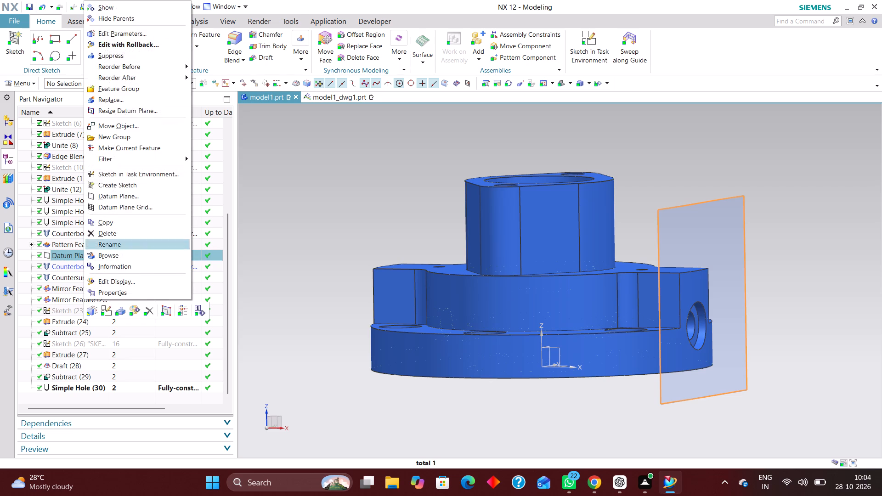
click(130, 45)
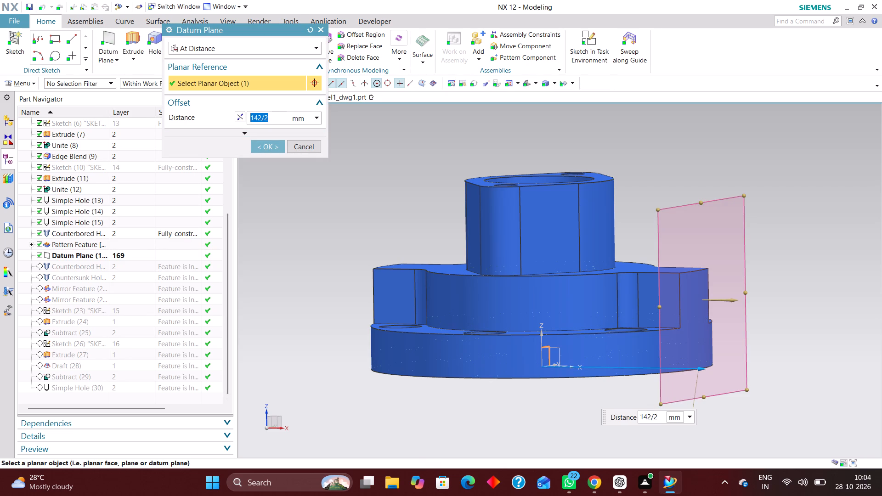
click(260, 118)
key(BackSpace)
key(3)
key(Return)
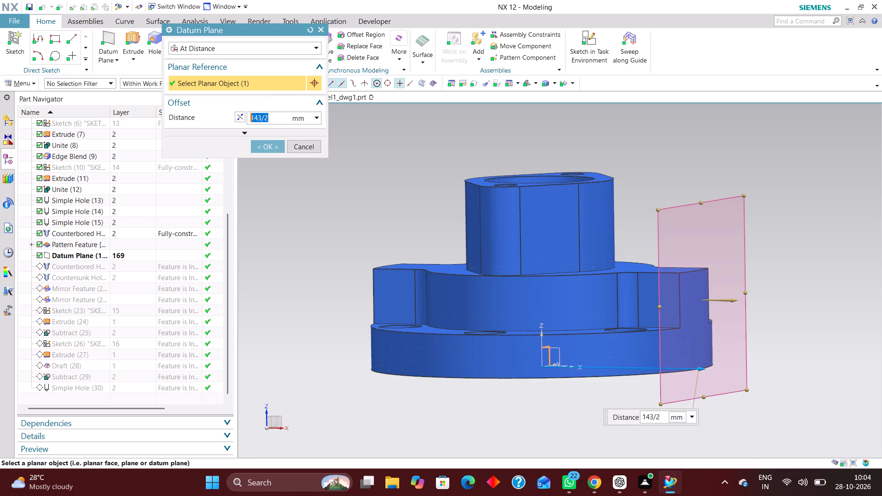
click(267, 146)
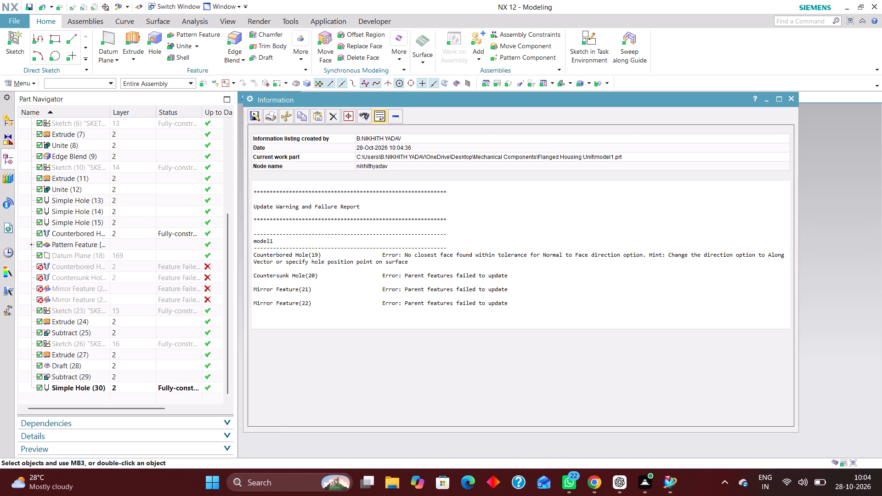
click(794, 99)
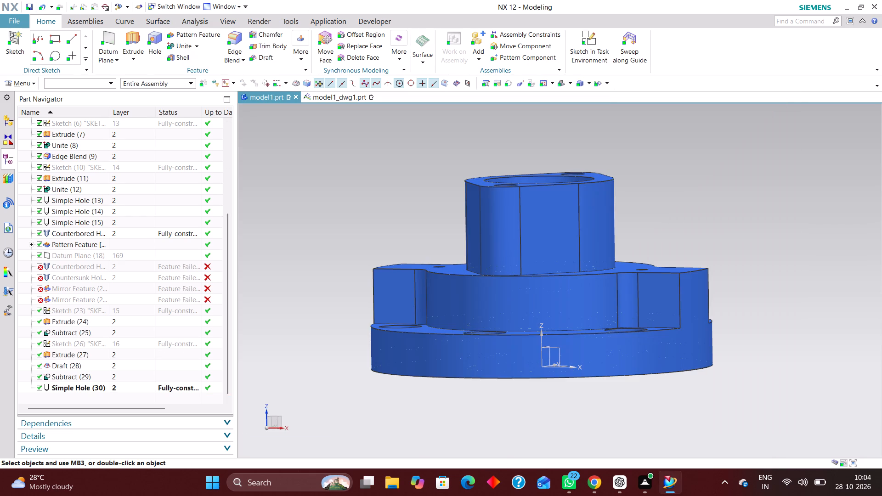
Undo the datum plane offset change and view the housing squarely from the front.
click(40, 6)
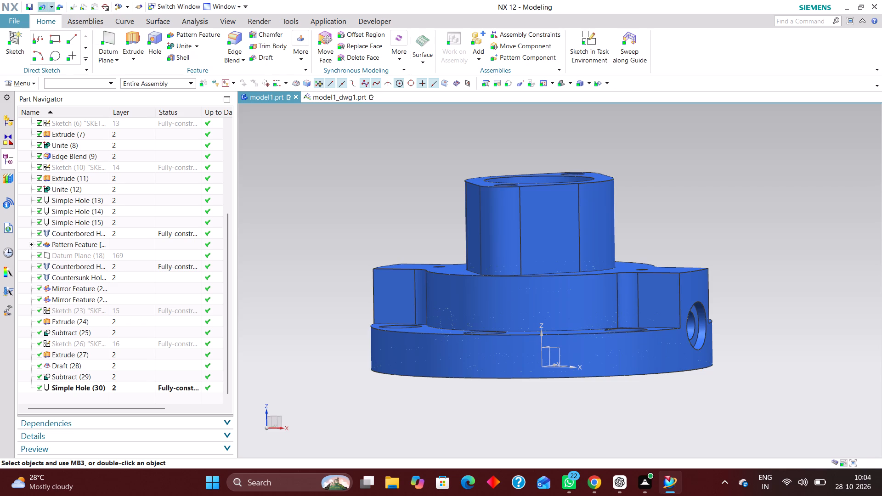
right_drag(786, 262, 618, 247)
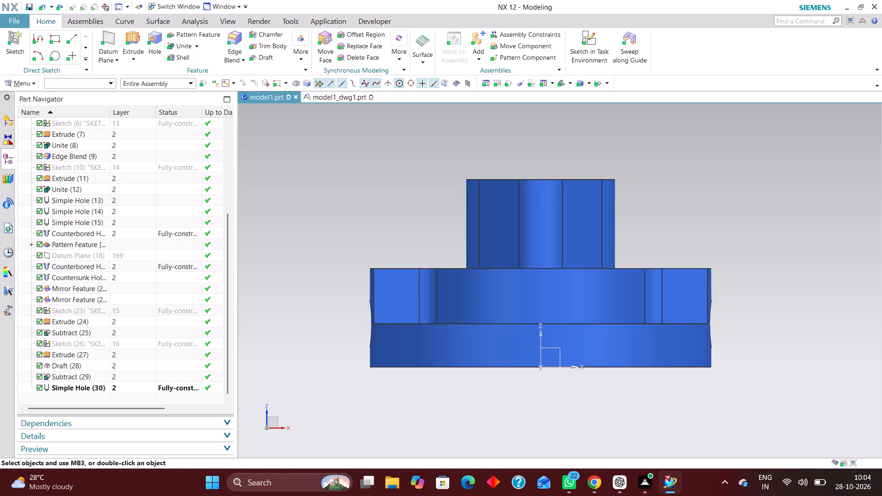
Back in the model1_dwg1 drawing, dimension the bottom recess's width in section A-A with the Inferred method, placed below the section label.
click(330, 96)
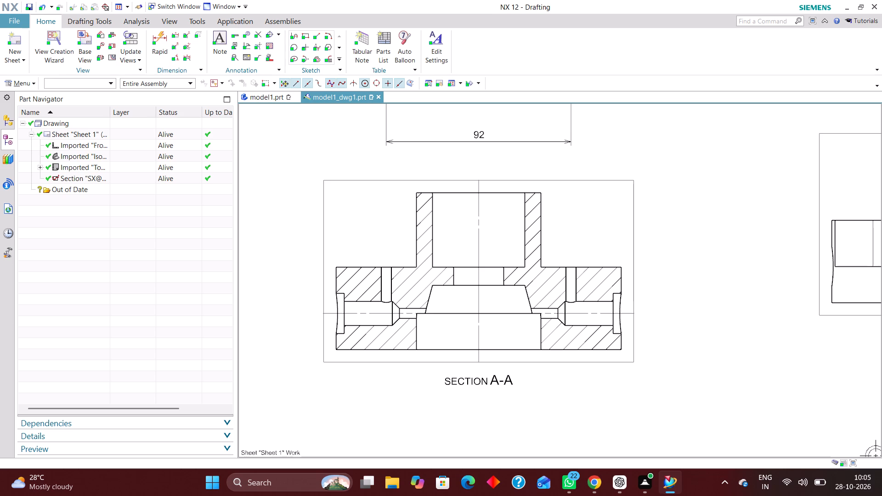
click(161, 36)
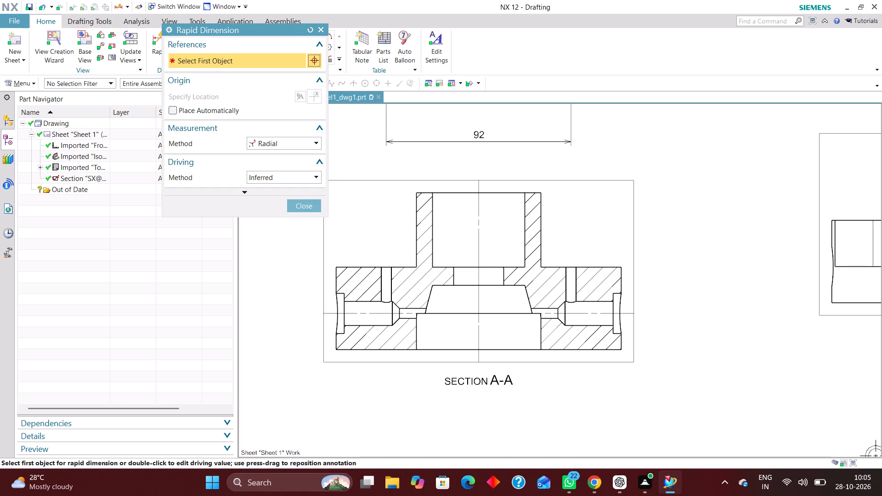
scroll(698, 191, down, 3)
scroll(668, 214, up, 4)
scroll(610, 270, down, 3)
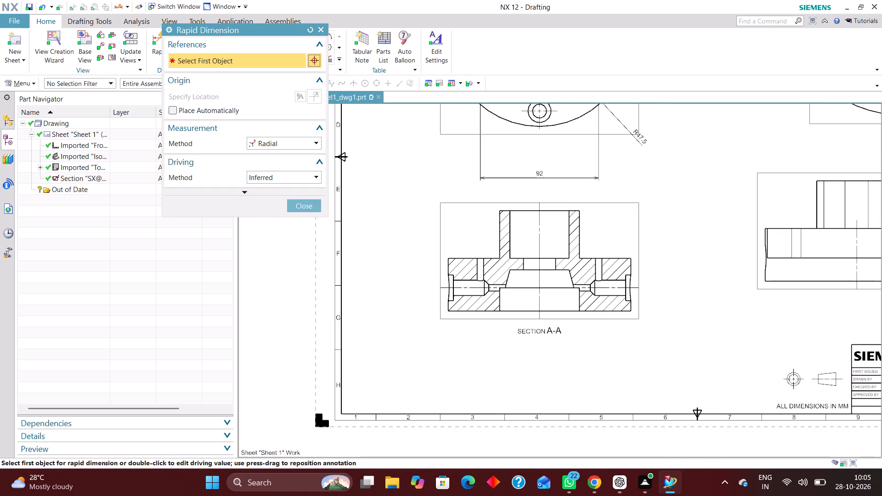
scroll(506, 319, up, 4)
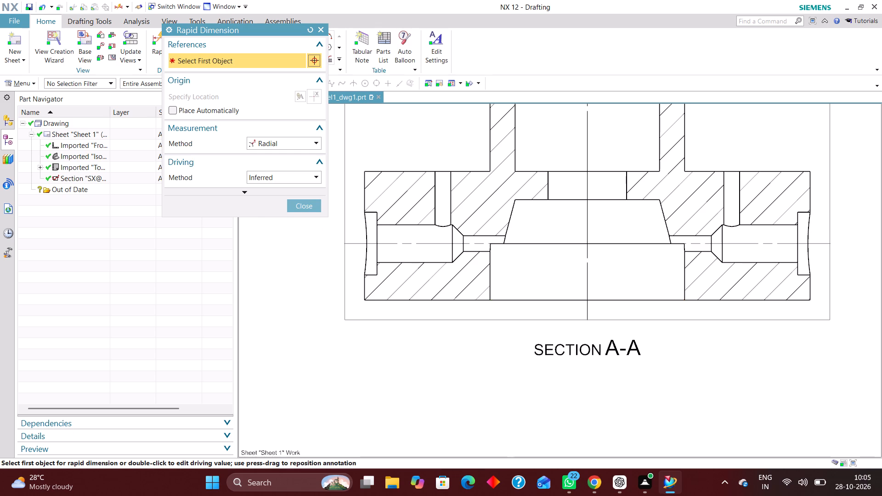
click(305, 142)
click(298, 152)
click(488, 298)
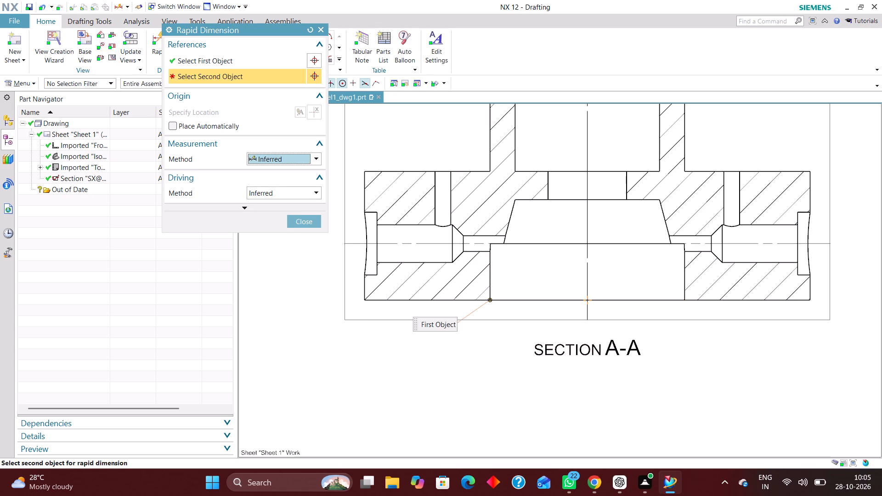
click(684, 299)
click(589, 392)
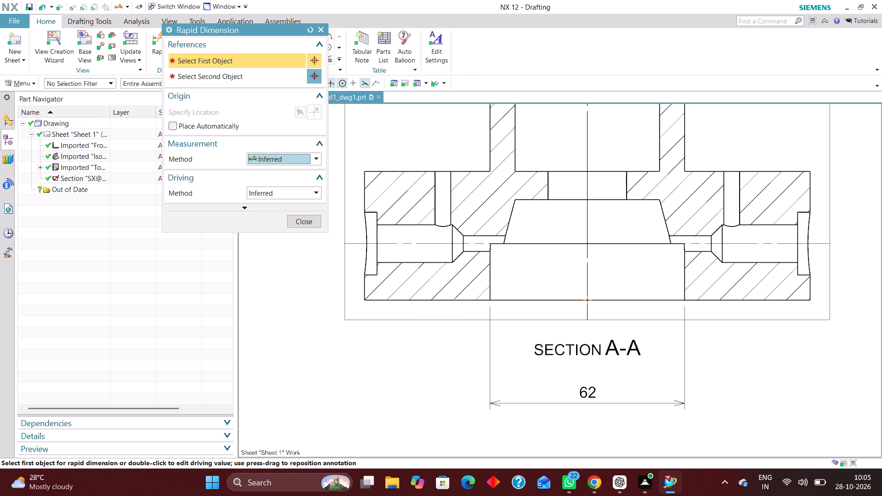
In section A-A, dimension the horizontal distance from the side port cone's narrow end to the flange's outer edge, placed below the view.
scroll(709, 248, up, 4)
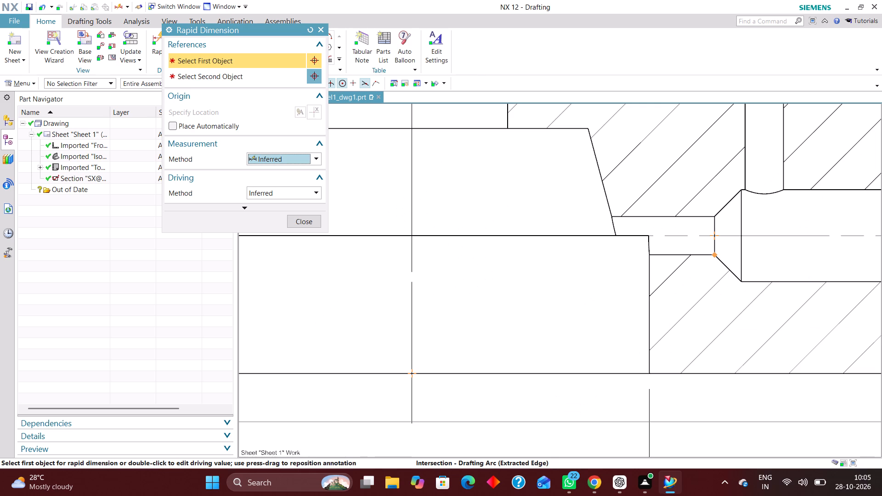
click(713, 255)
scroll(630, 270, down, 4)
scroll(763, 291, up, 3)
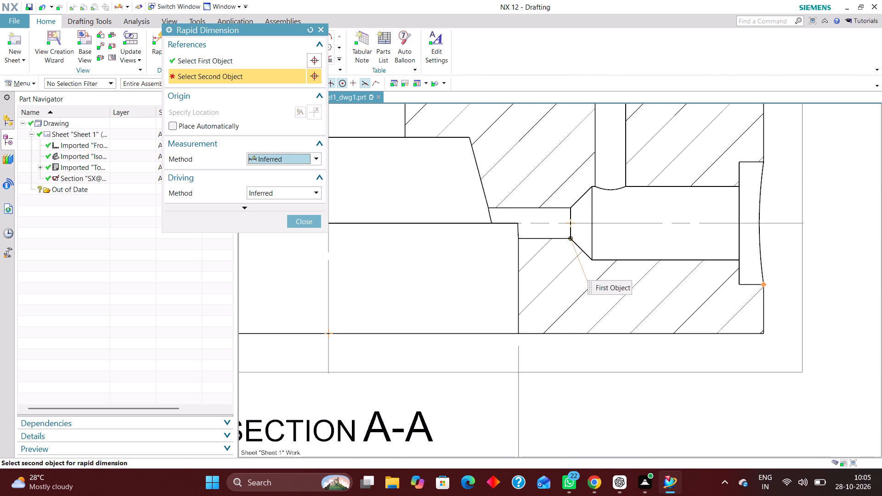
click(763, 285)
scroll(710, 387, down, 3)
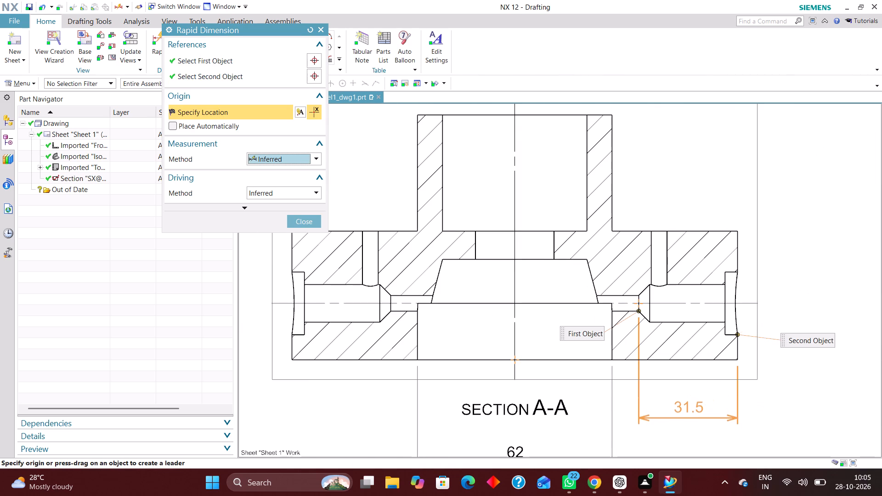
click(692, 407)
click(301, 218)
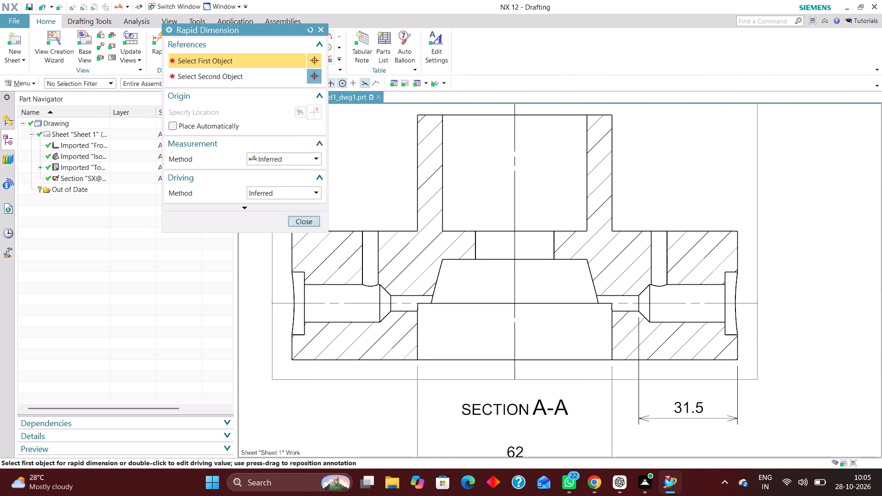
Set the side port's overall depth dimension to show no decimal places.
double_click(685, 416)
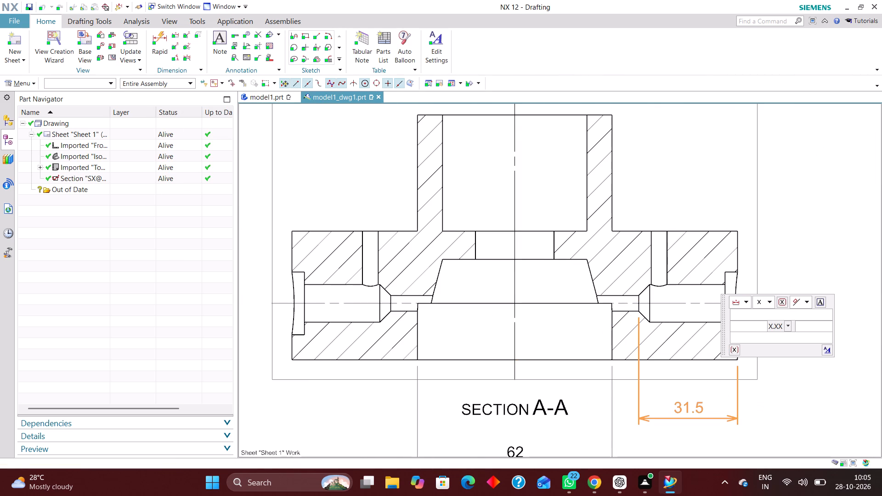
click(791, 323)
click(798, 338)
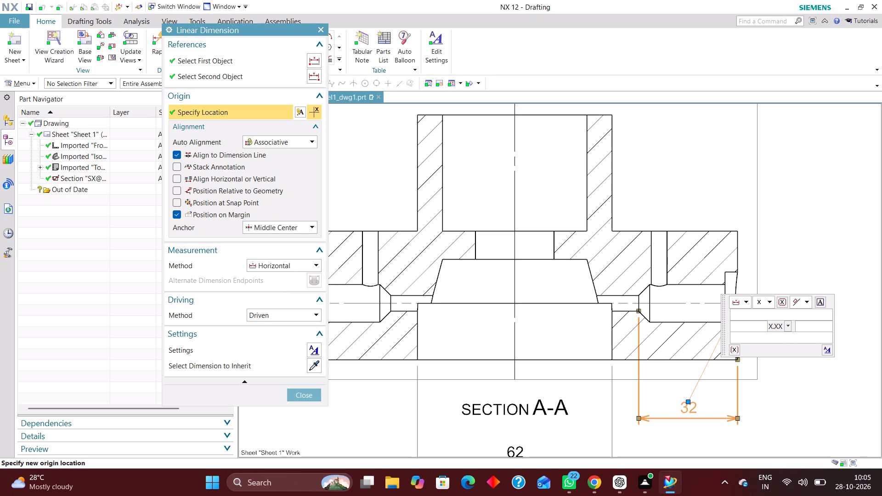
click(309, 394)
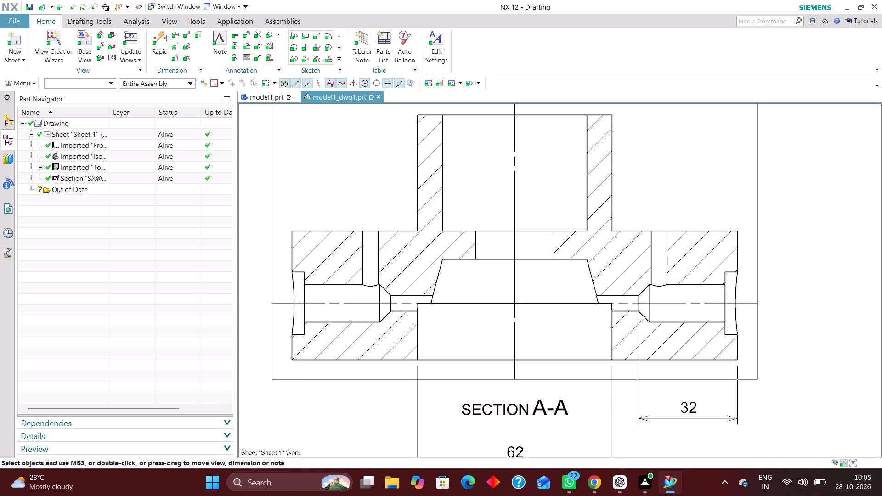
Dimension the length of the side port's straight bore, from the cone to the counterbore, placed just above the overall depth dimension.
scroll(690, 330, up, 1)
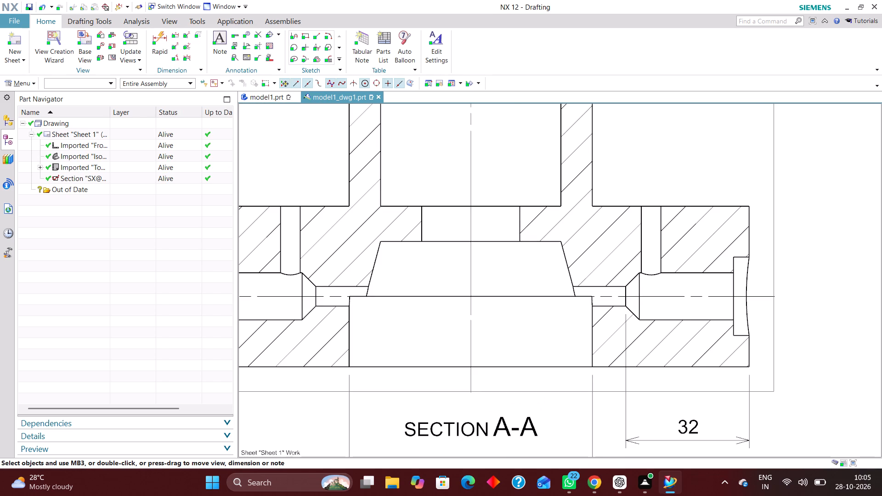
click(163, 32)
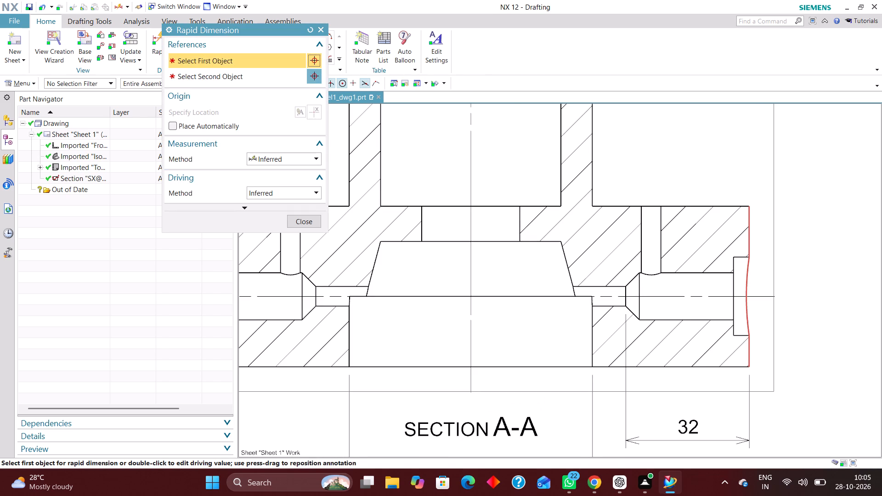
click(641, 319)
click(732, 320)
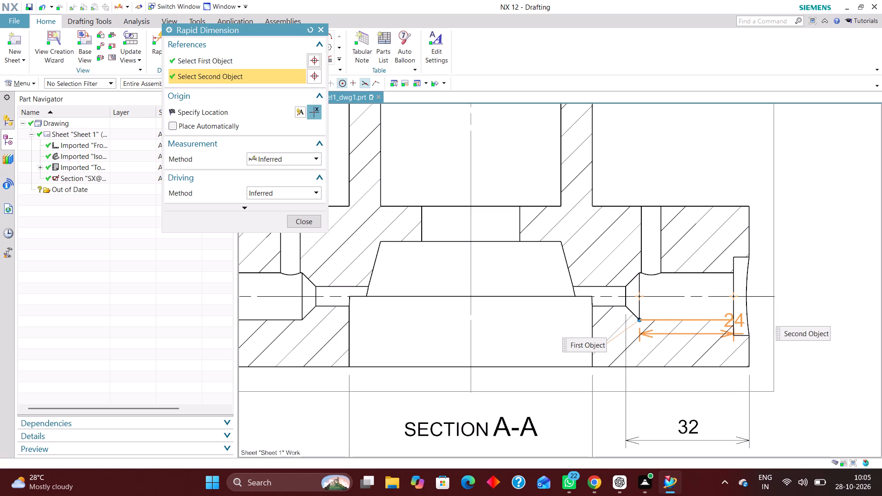
click(690, 395)
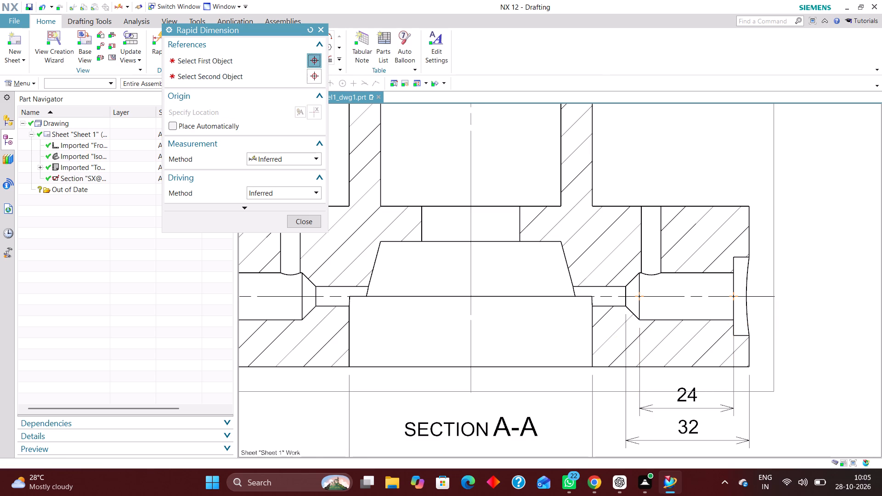
Dimension the web's vertical thickness between the boss bore's floor and the tapered recess's top, with the text above the flange.
scroll(503, 231, down, 3)
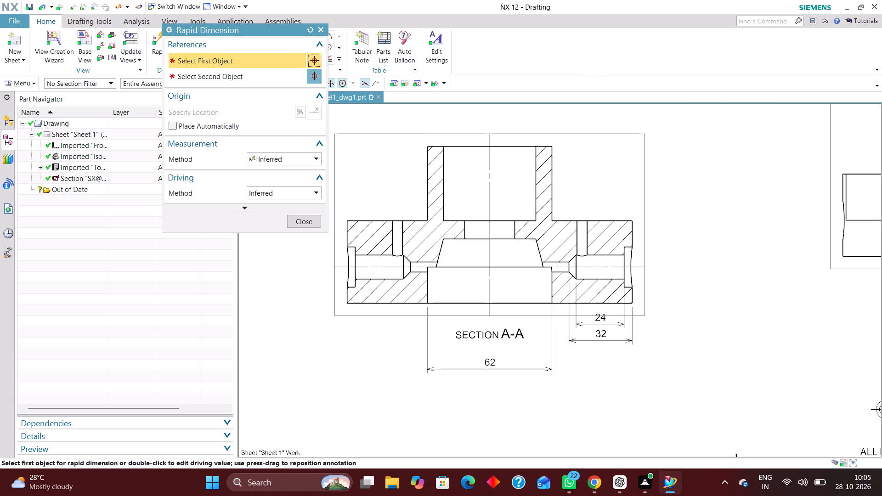
scroll(604, 228, up, 3)
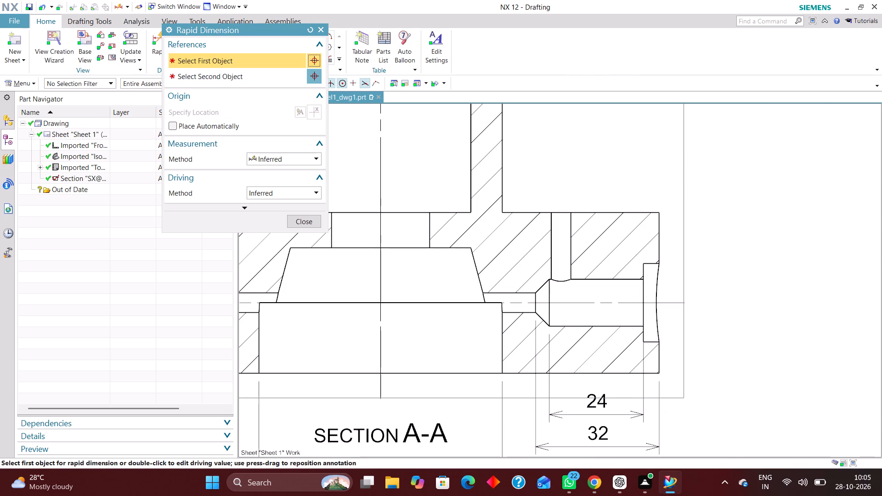
scroll(434, 214, up, 2)
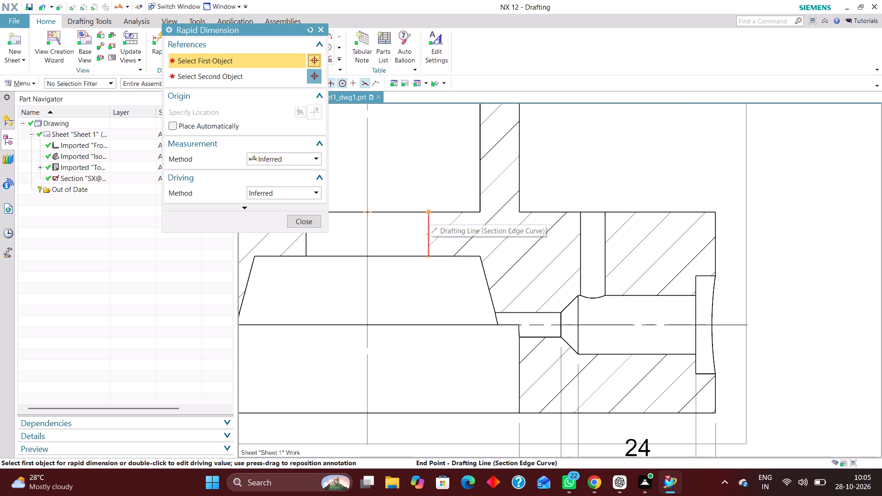
click(483, 212)
click(547, 220)
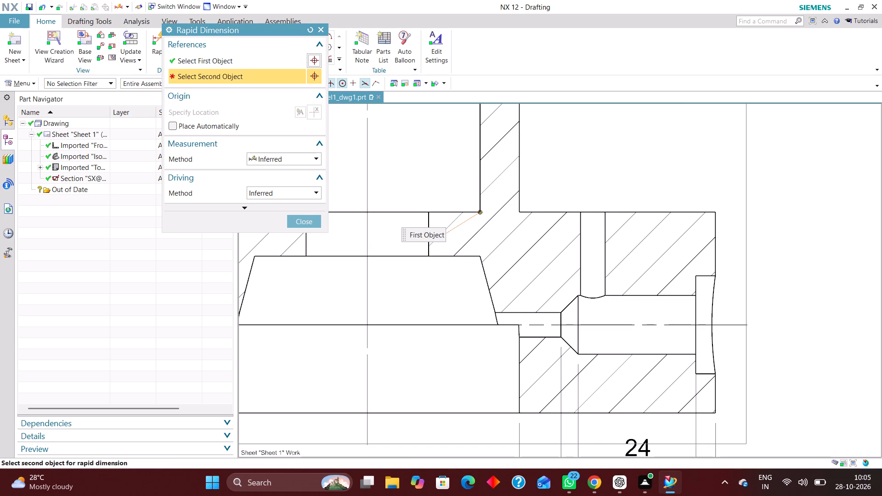
click(481, 256)
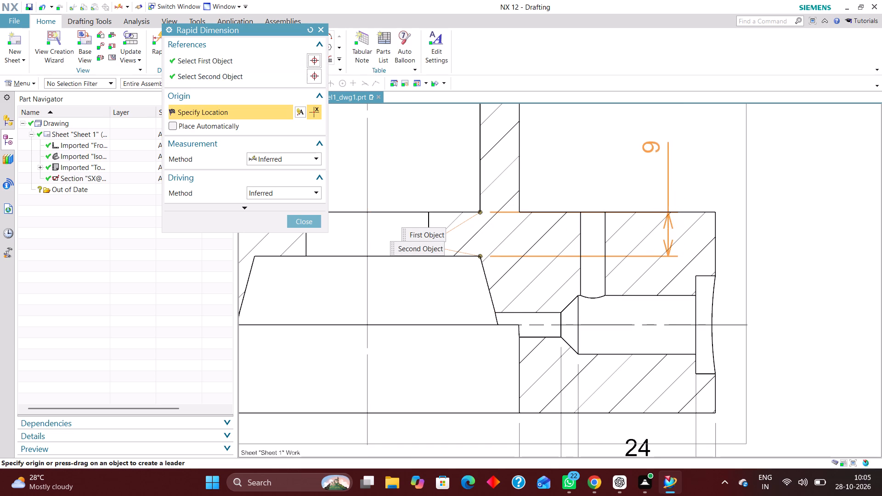
click(653, 147)
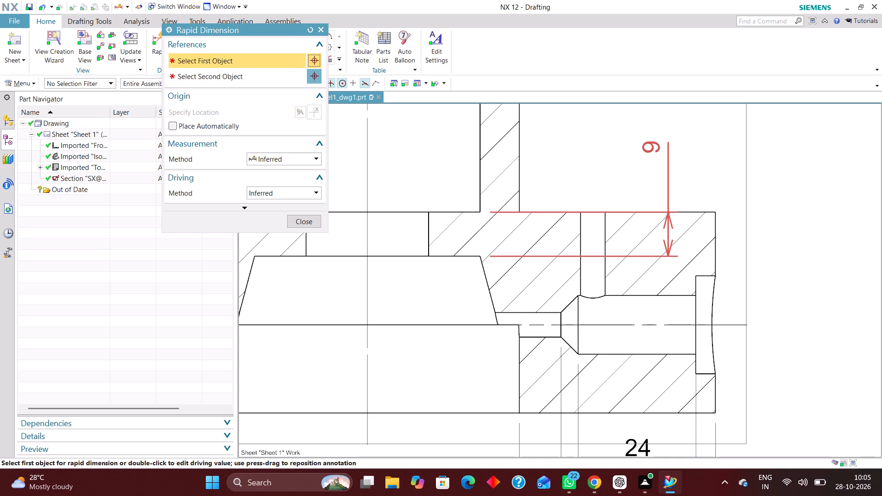
Dimension the boss's outer width across its top edge, placed above section A-A and below the 92 dimension.
scroll(630, 234, down, 3)
scroll(577, 280, down, 2)
scroll(505, 190, up, 5)
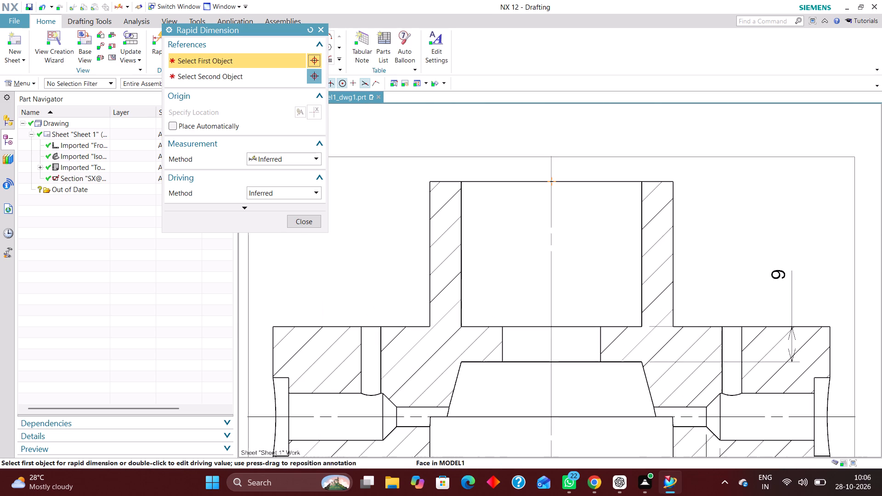
click(430, 180)
click(675, 180)
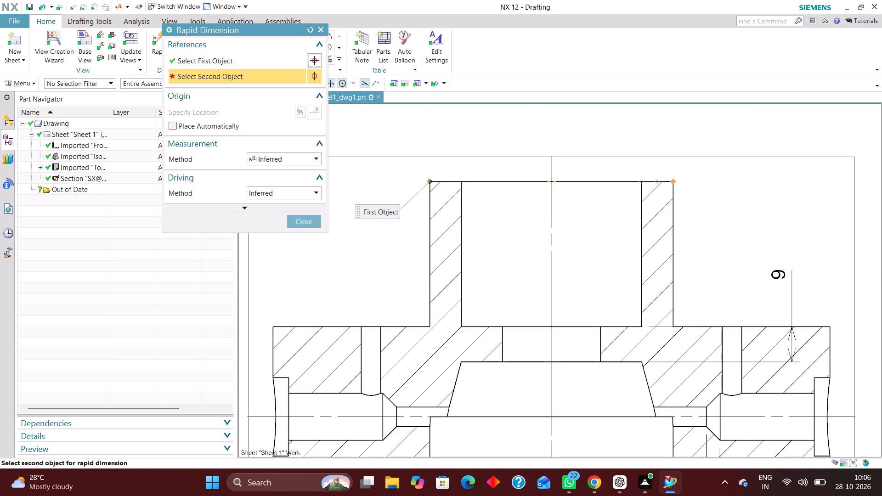
scroll(651, 246, down, 3)
scroll(582, 255, down, 2)
scroll(578, 192, up, 1)
click(575, 176)
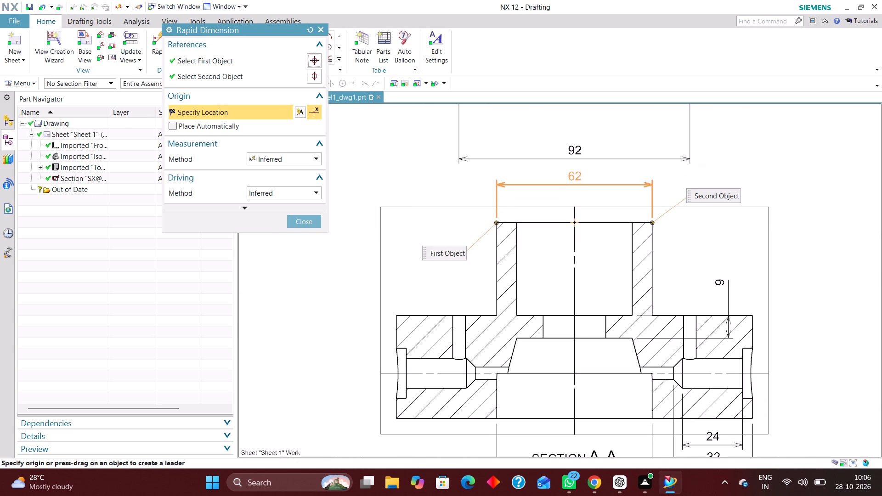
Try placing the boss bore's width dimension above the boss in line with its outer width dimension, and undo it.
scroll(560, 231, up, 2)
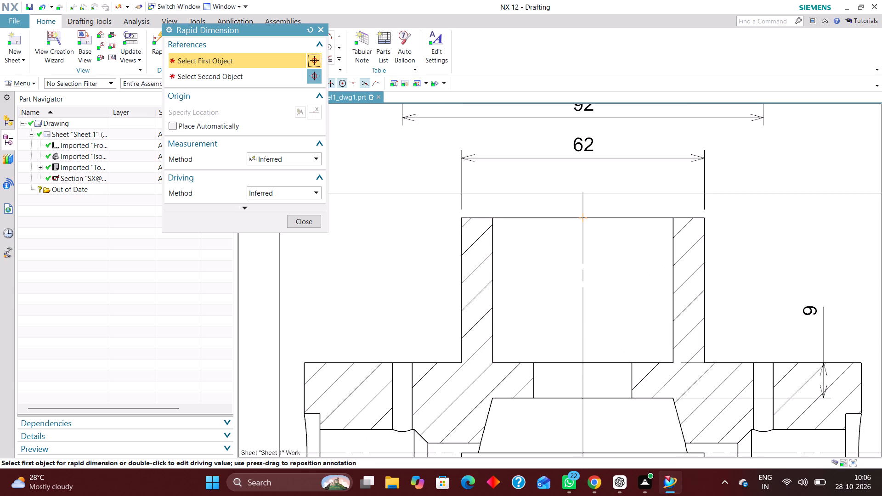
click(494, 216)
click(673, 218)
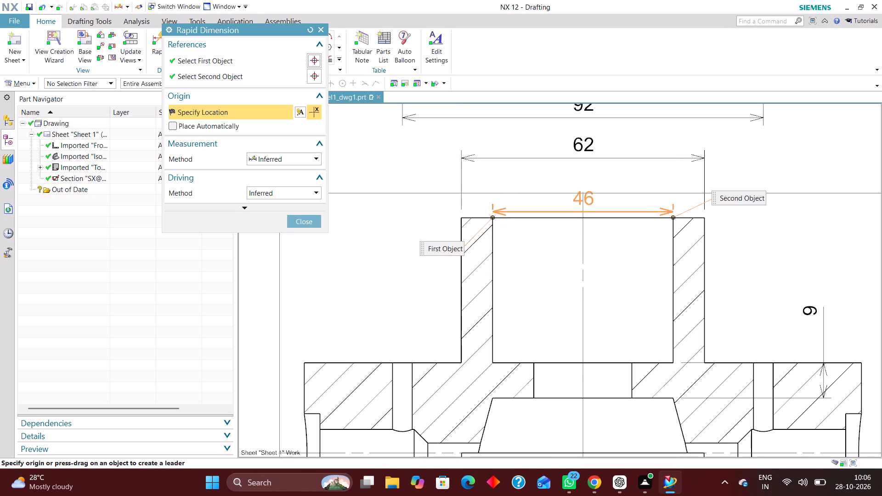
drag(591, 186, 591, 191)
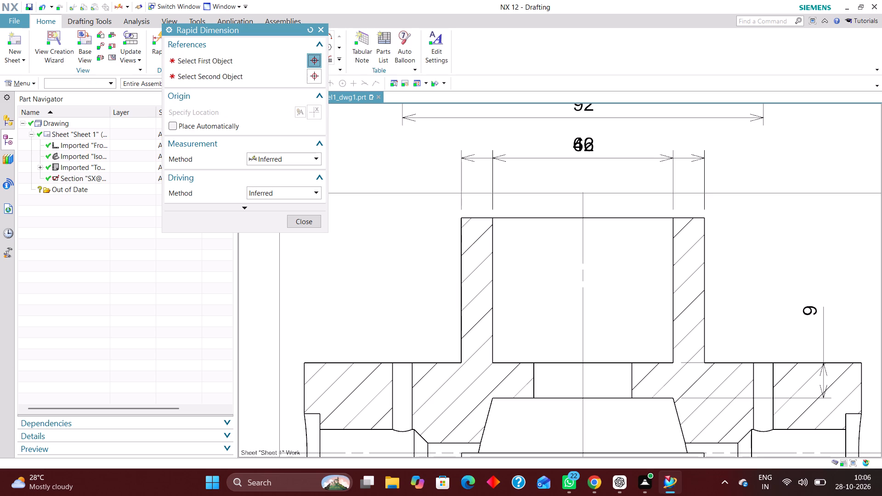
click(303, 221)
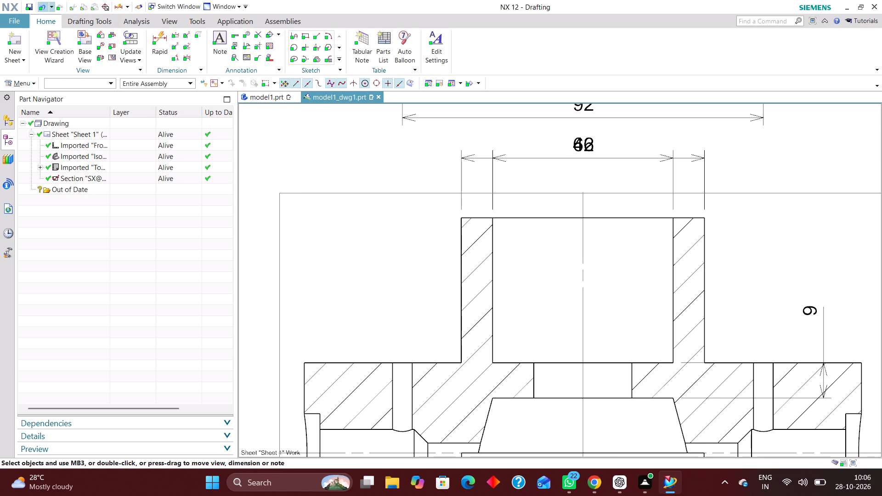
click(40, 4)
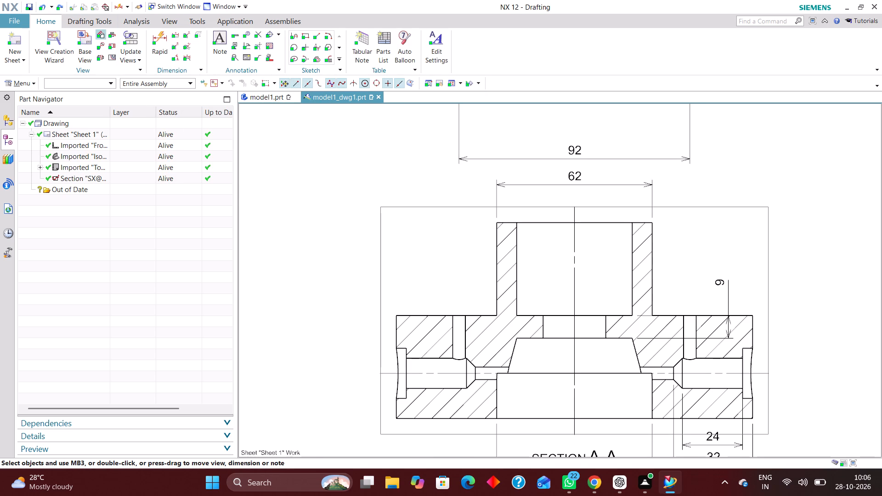
Dimension the boss bore's width, placed between the boss's top edge and its outer width dimension.
click(155, 38)
scroll(562, 230, up, 6)
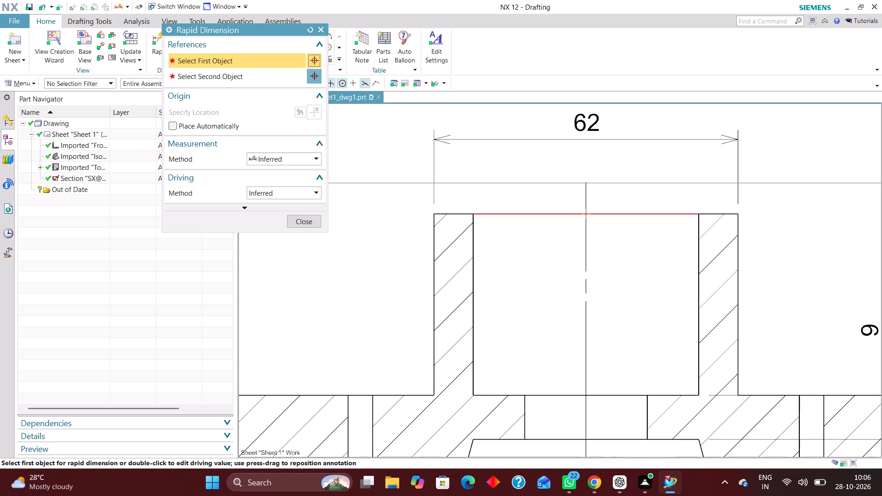
click(474, 214)
click(697, 214)
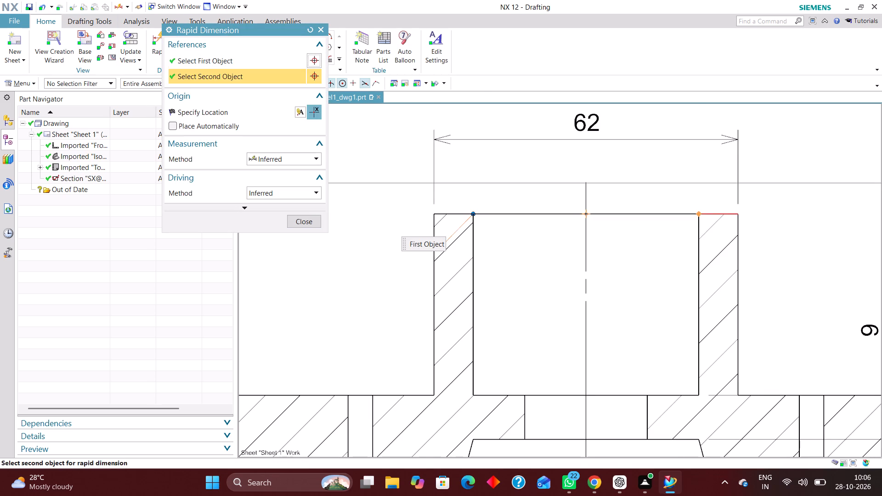
click(573, 173)
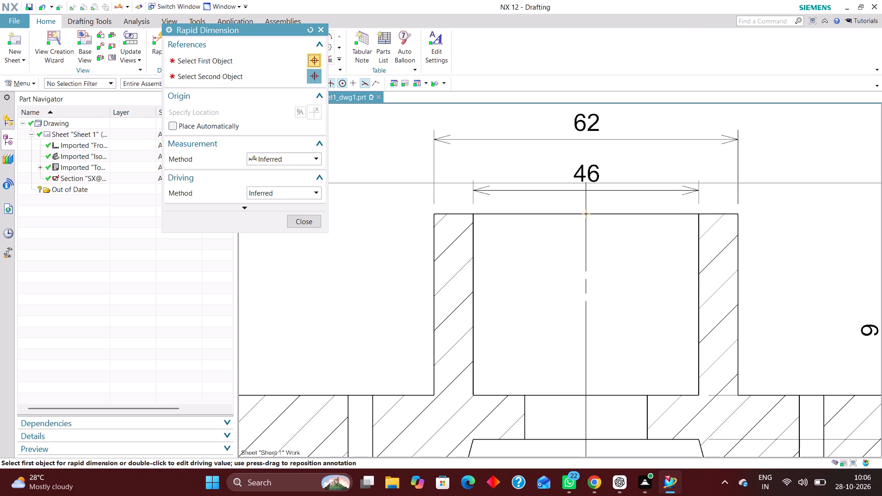
Dimension the width of the small central through hole below the boss bore, placed inside the bore.
scroll(613, 260, down, 2)
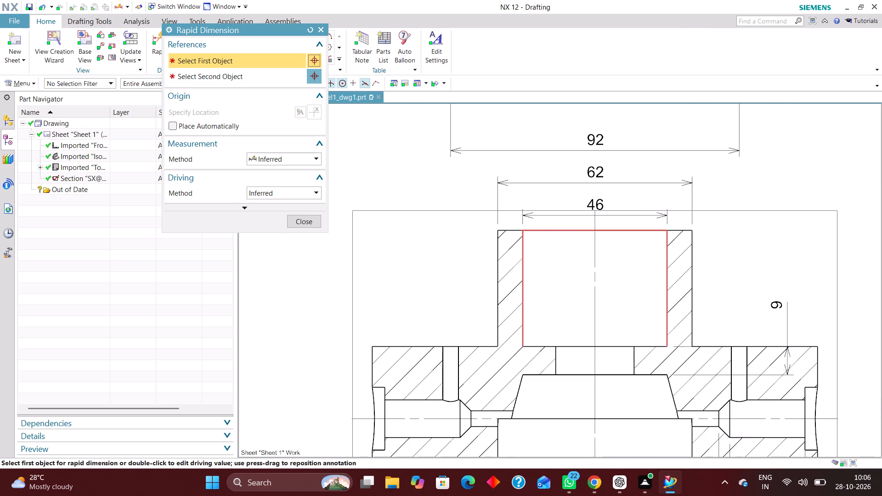
scroll(534, 264, down, 2)
scroll(569, 338, up, 5)
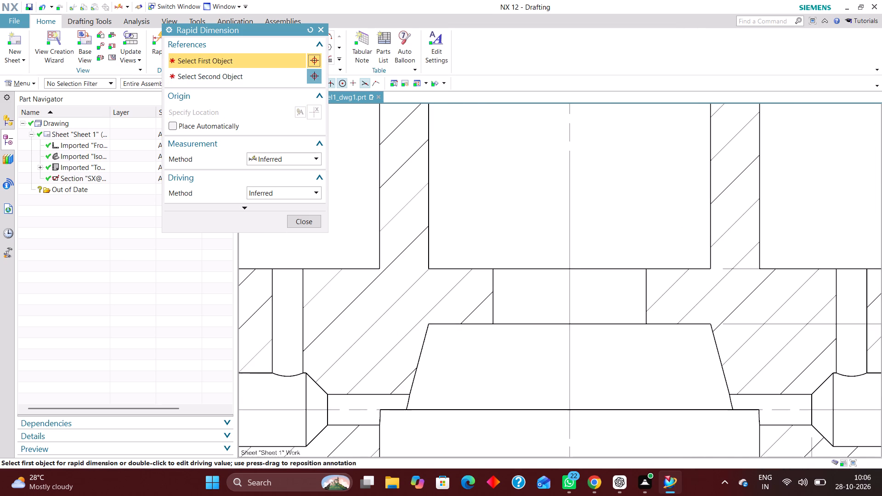
click(492, 268)
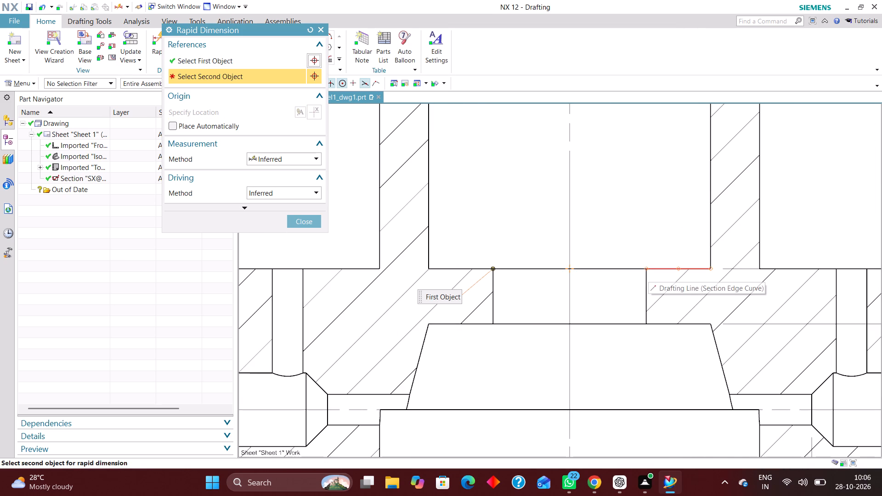
click(646, 268)
click(570, 172)
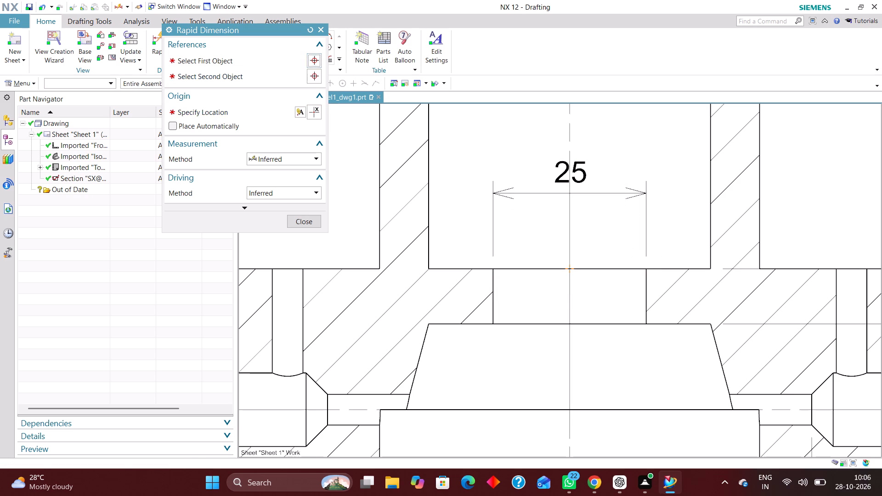
click(307, 221)
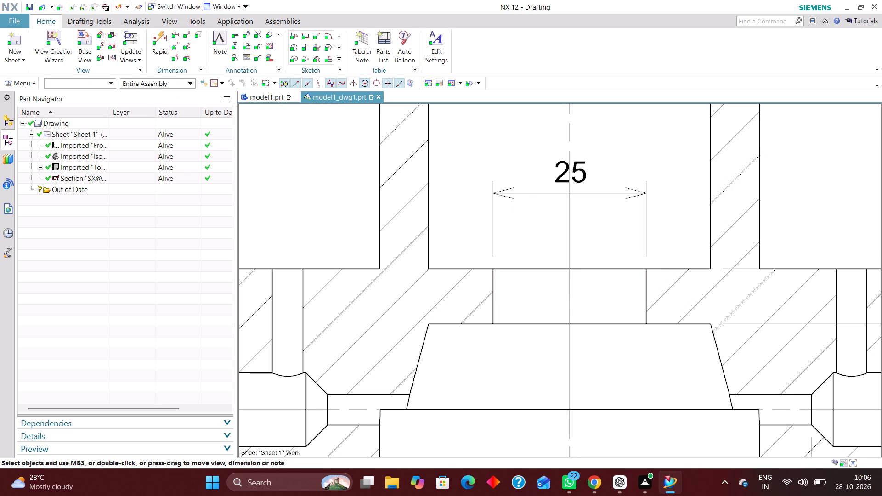
Switch to the model1 part and set the diameter of Simple Hole (14), below the boss bore, to 30 mm.
scroll(436, 264, down, 2)
scroll(503, 298, down, 3)
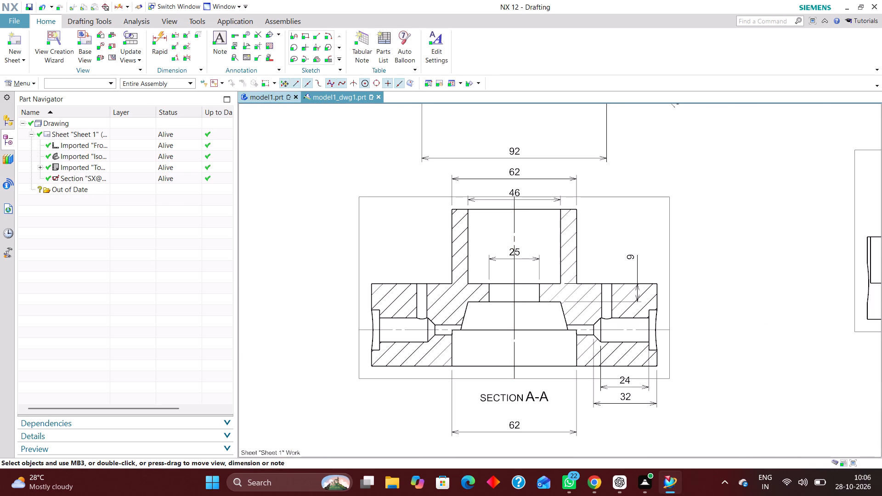
click(264, 96)
middle_drag(574, 203, 567, 247)
double_click(558, 234)
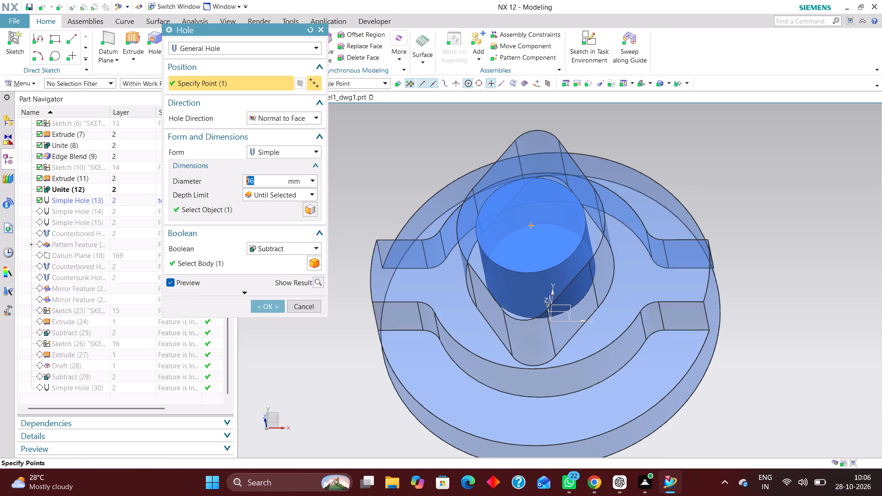
click(271, 307)
click(90, 210)
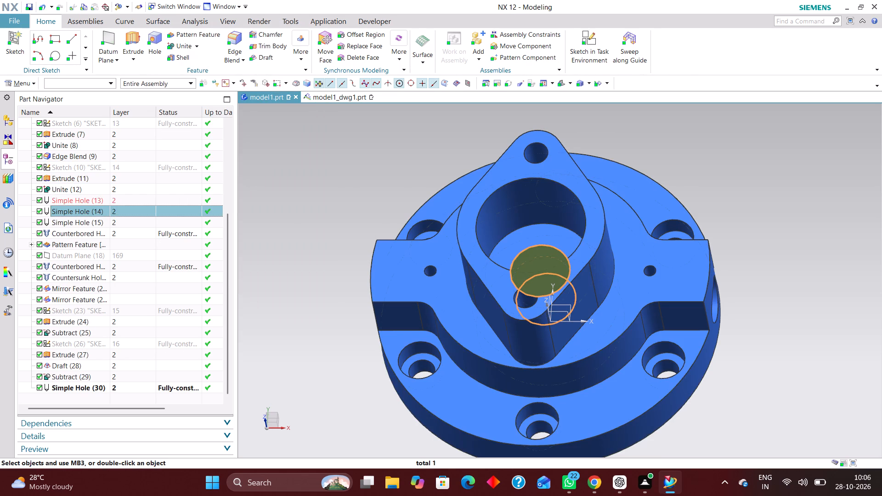
right_click(90, 209)
click(142, 252)
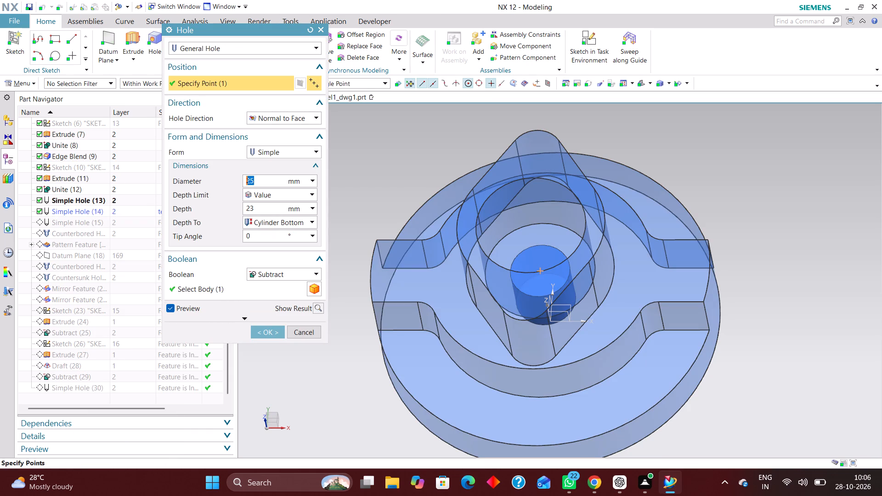
text(30)
key(Return)
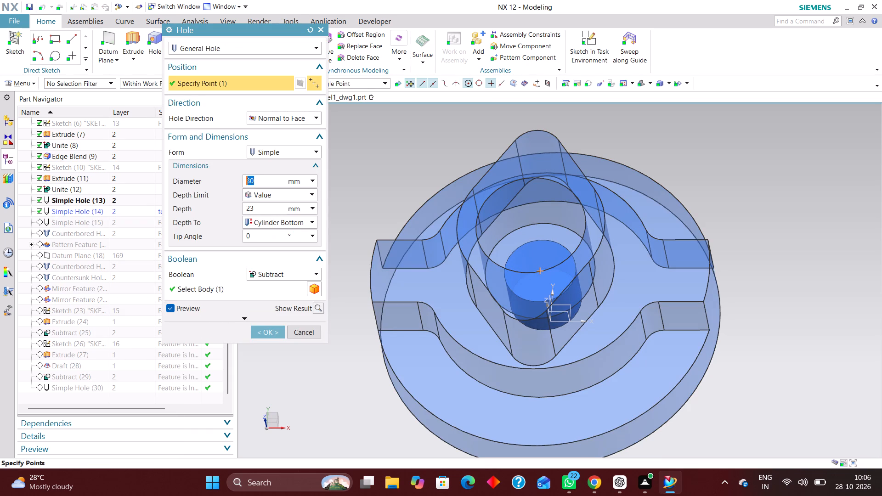
click(268, 337)
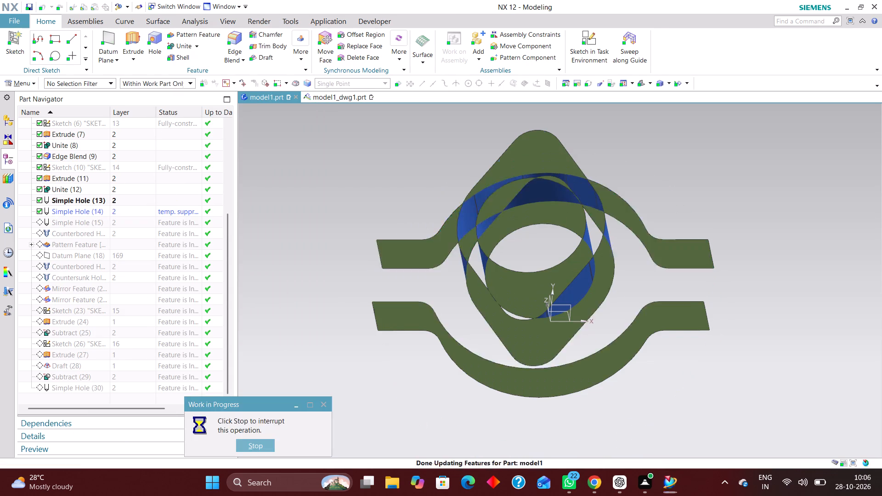
Inspect the edited hole in the model, return to the model1_dwg1 drawing and update its views.
scroll(771, 221, up, 1)
middle_drag(766, 226, 634, 188)
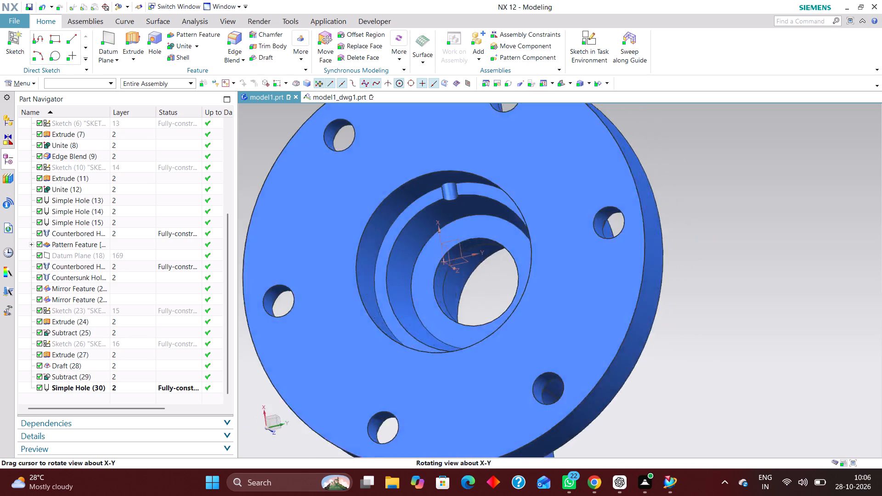
middle_drag(634, 188, 706, 278)
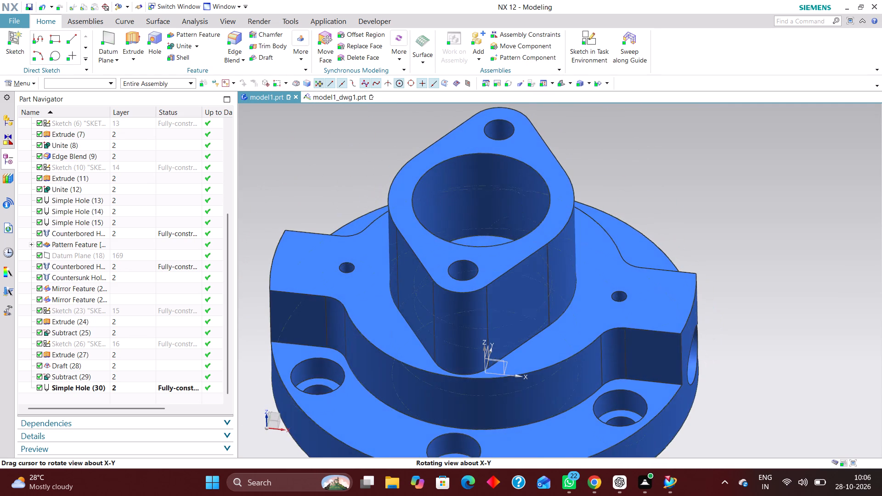
middle_drag(706, 278, 706, 278)
click(334, 101)
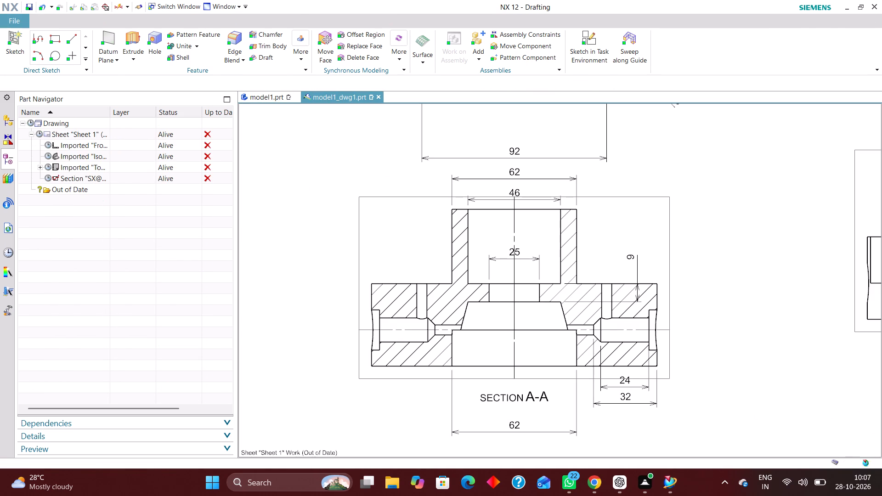
click(30, 121)
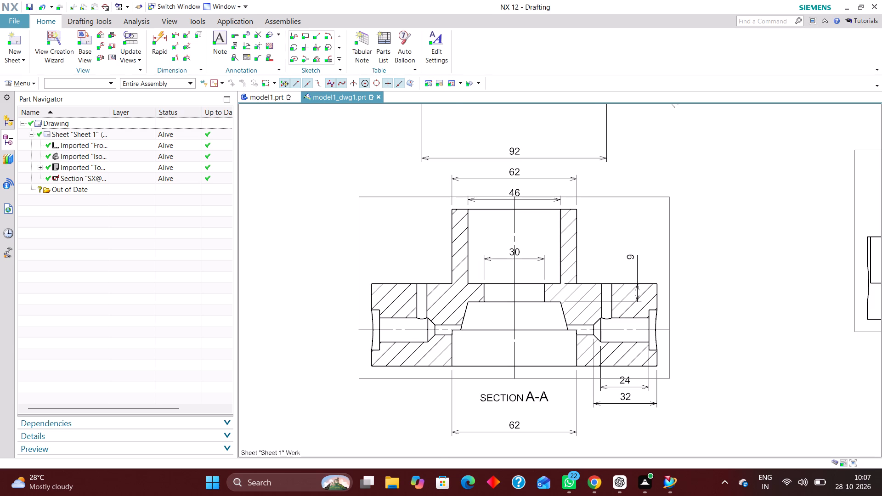
Dimension the counterbore depth of the left side port in section A-A, placed below the flange's left end.
scroll(494, 310, down, 4)
scroll(541, 279, up, 1)
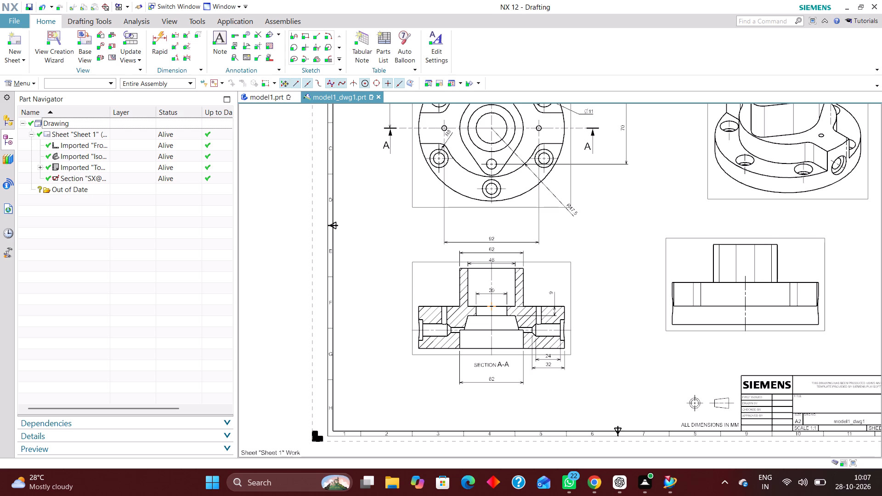
scroll(477, 354, up, 3)
scroll(469, 328, down, 3)
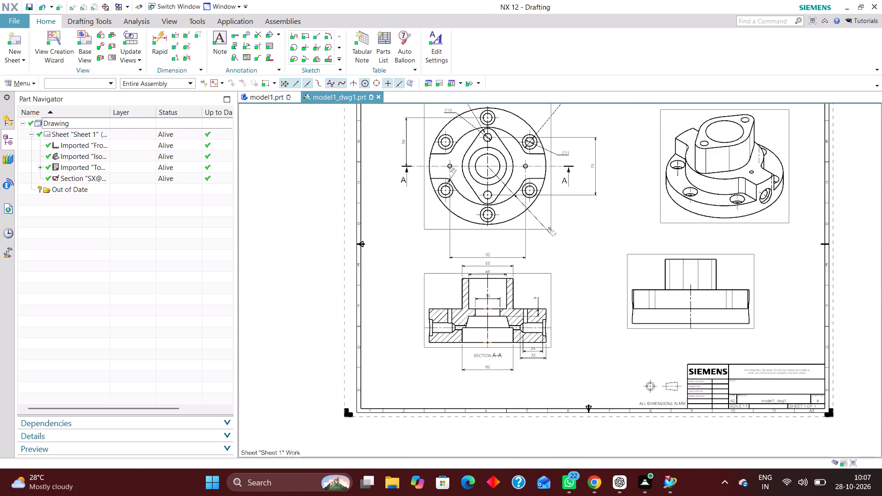
scroll(448, 353, up, 4)
scroll(475, 319, down, 2)
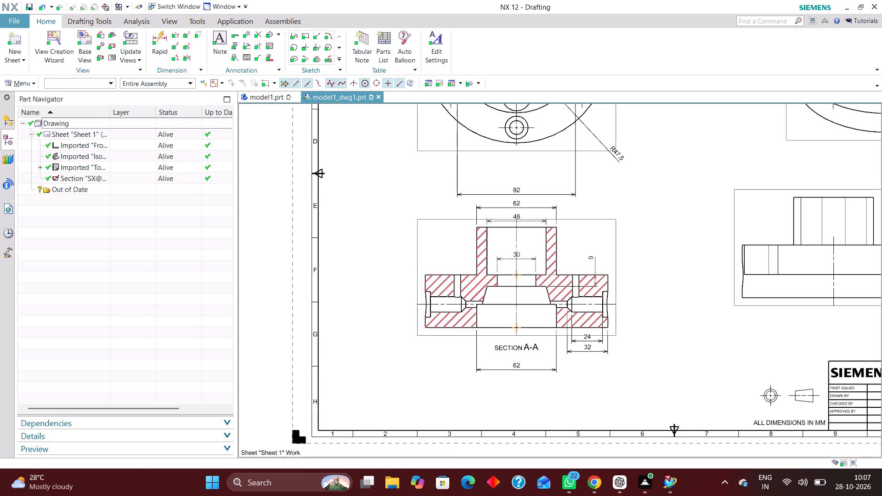
scroll(455, 341, up, 3)
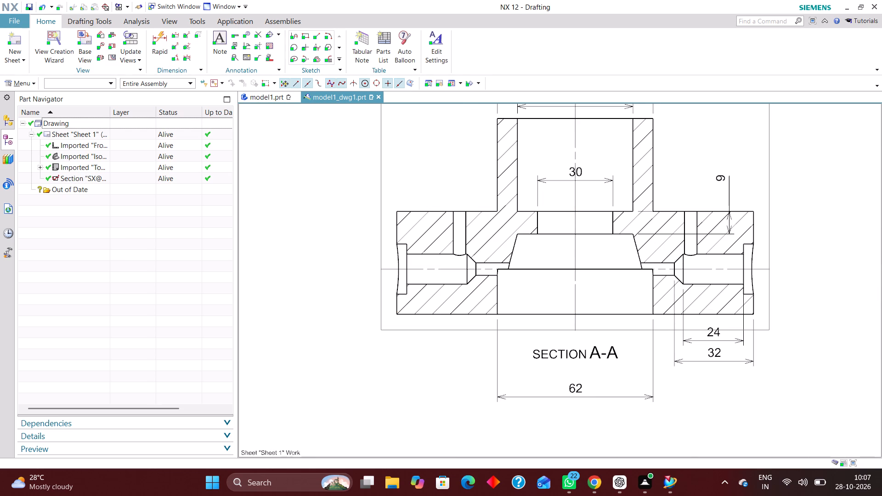
click(162, 36)
scroll(402, 299, up, 3)
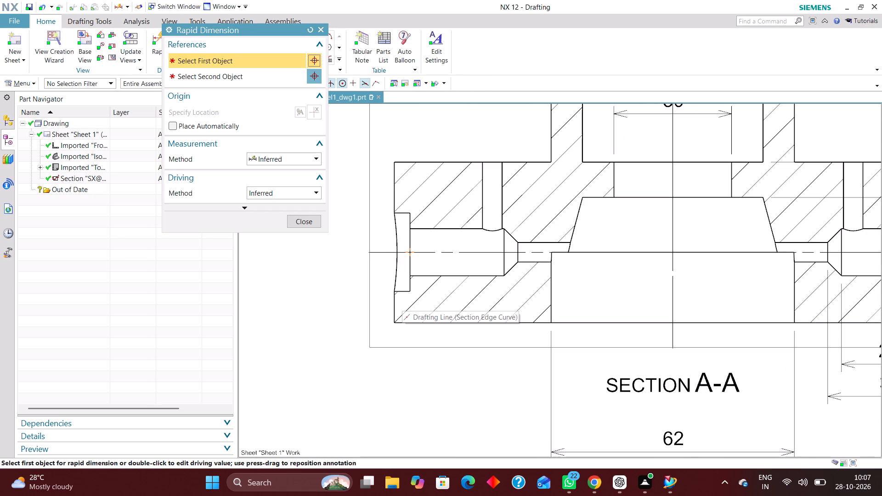
click(394, 291)
click(411, 292)
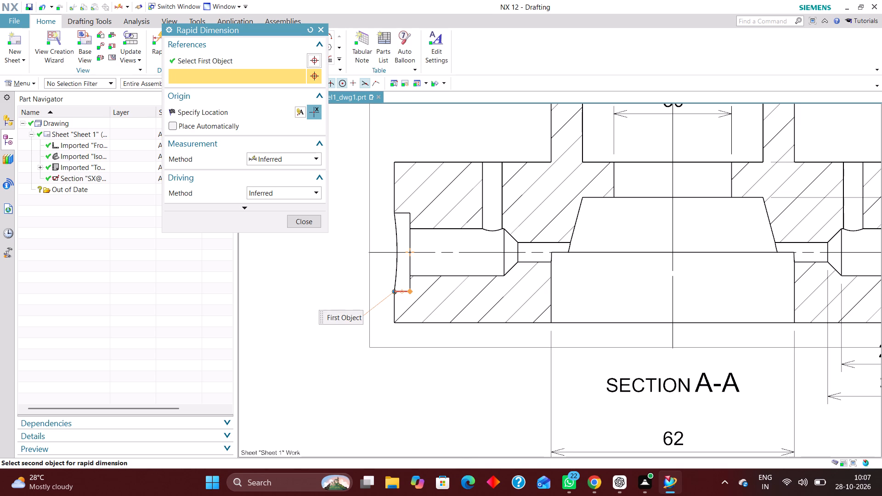
click(401, 390)
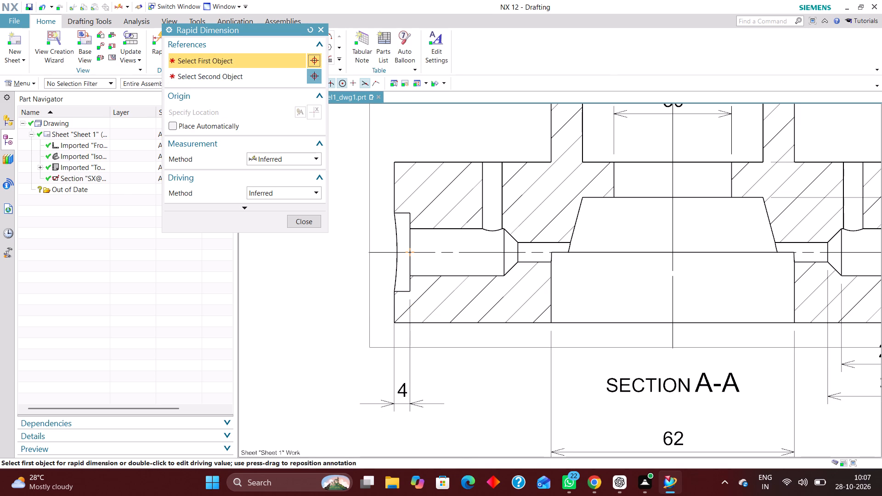
Dimension the height of the 62-wide bottom recess in section A-A, placed inside the recess left of the centreline.
scroll(332, 365, down, 2)
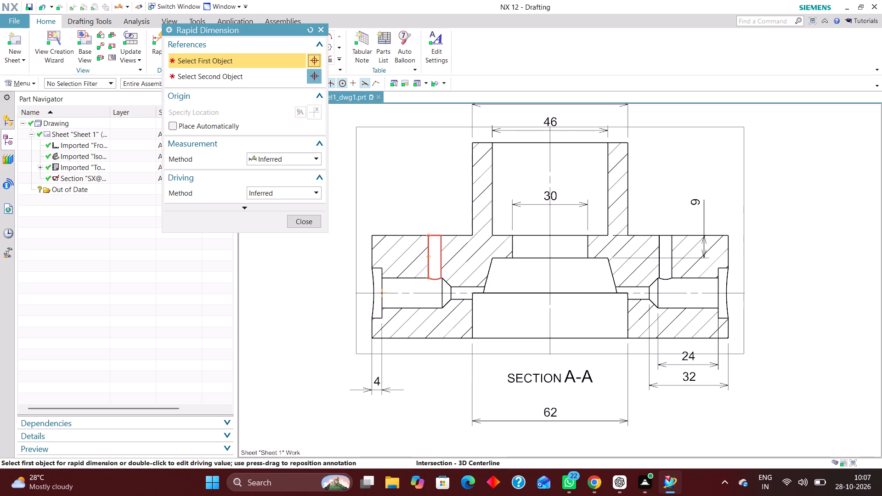
scroll(486, 288, up, 4)
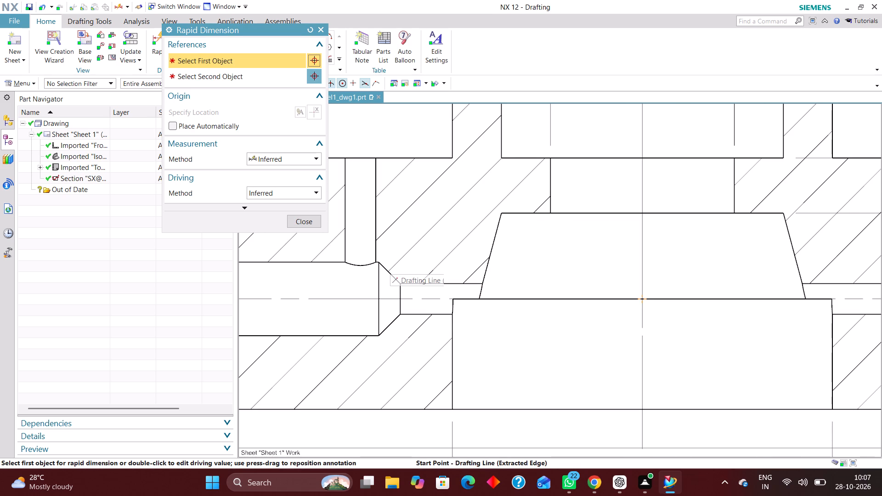
scroll(447, 277, down, 2)
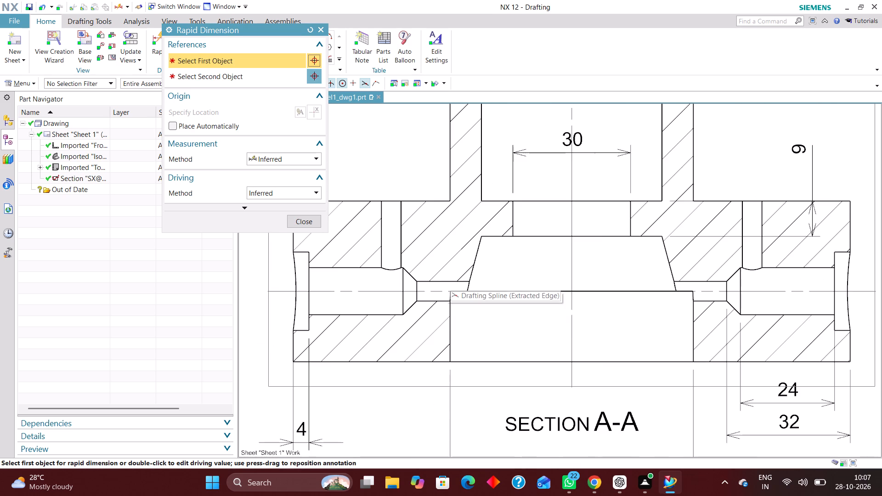
scroll(439, 262, down, 2)
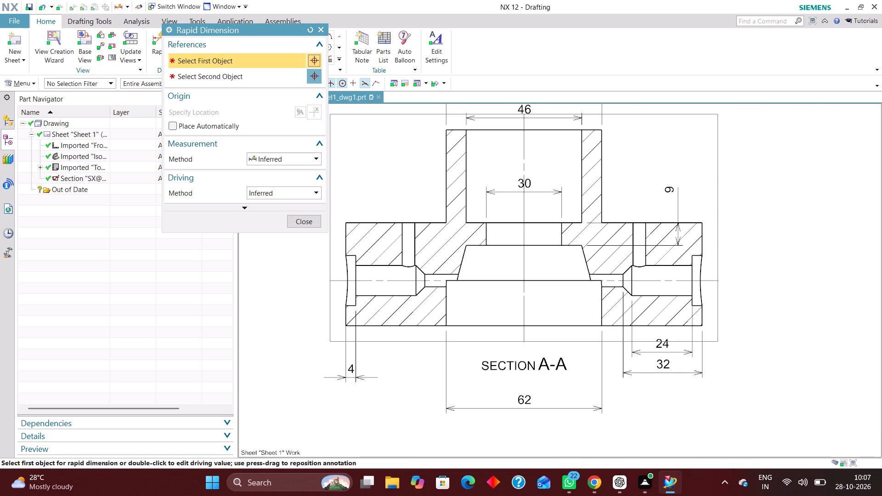
scroll(462, 328, up, 3)
click(439, 323)
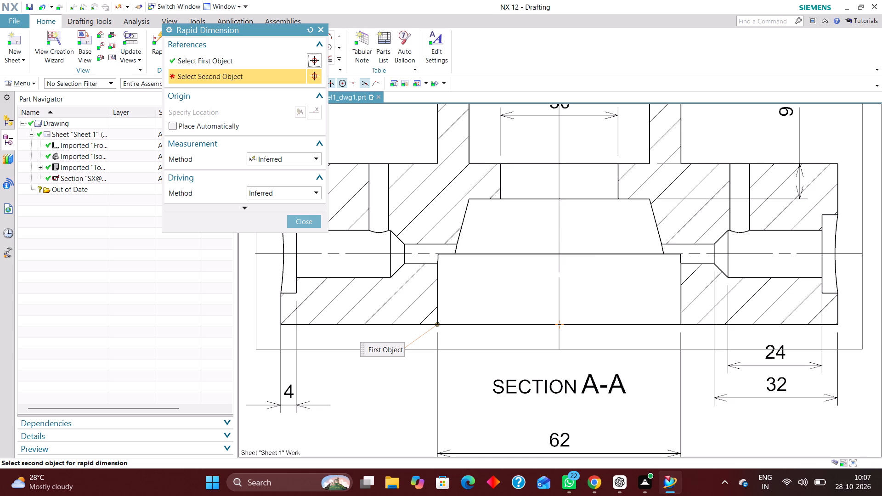
click(438, 256)
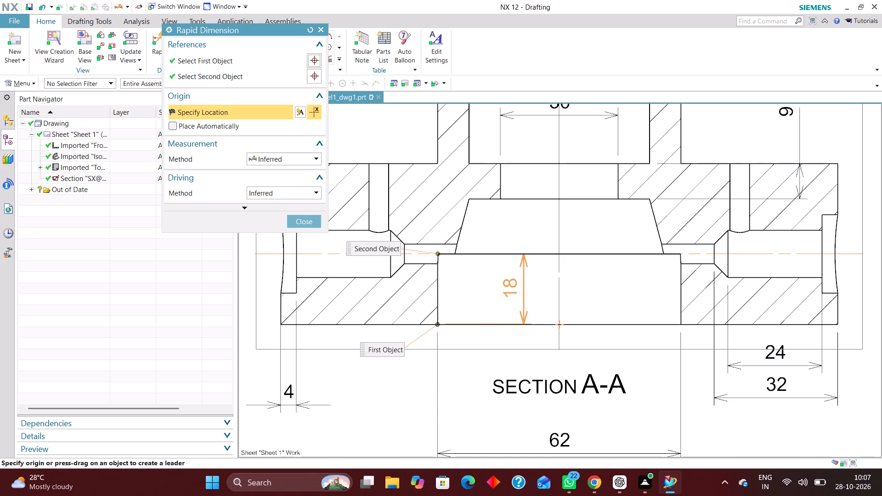
click(509, 291)
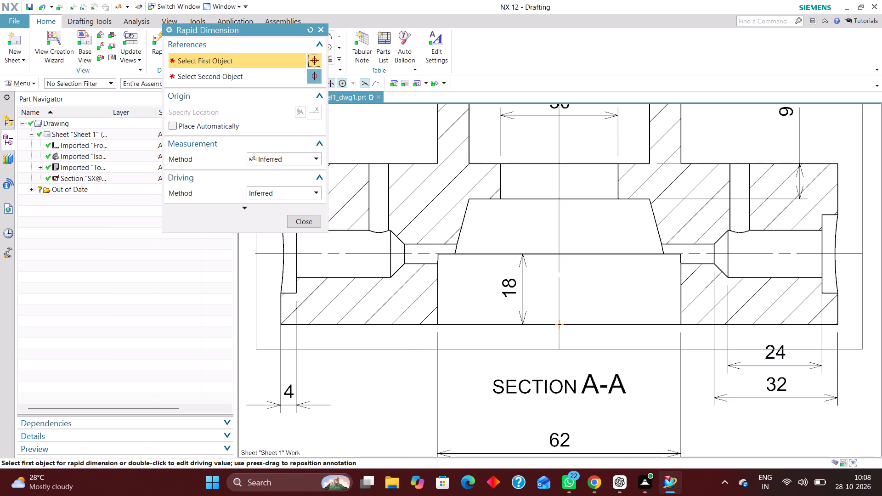
Dimension the flange's full height along its left edge in section A-A, placed outside the view to its left.
scroll(459, 296, down, 2)
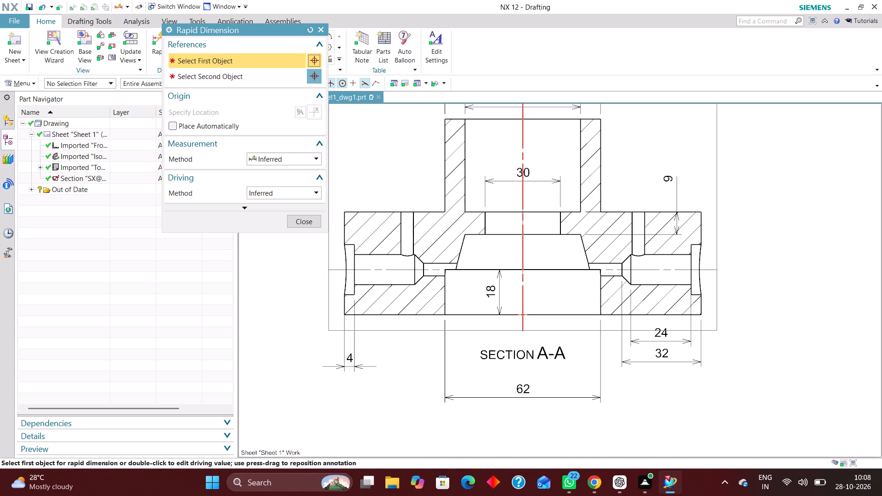
scroll(580, 331, down, 2)
scroll(435, 314, up, 2)
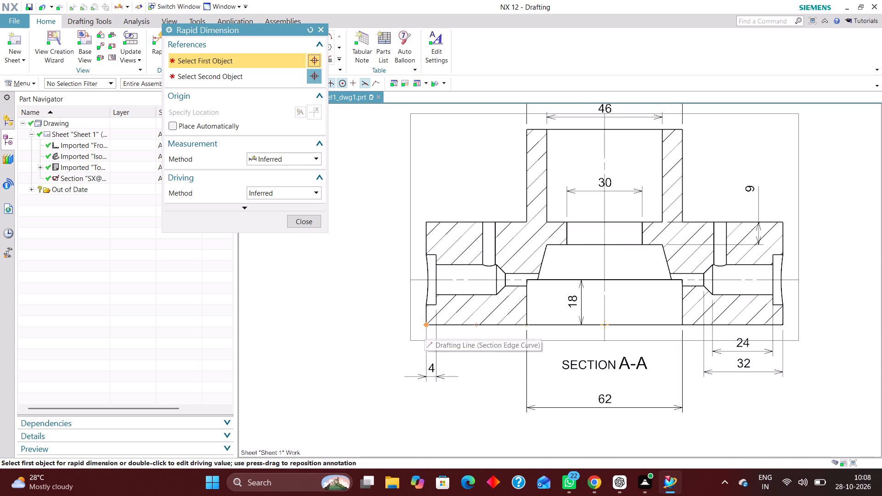
click(425, 326)
click(424, 224)
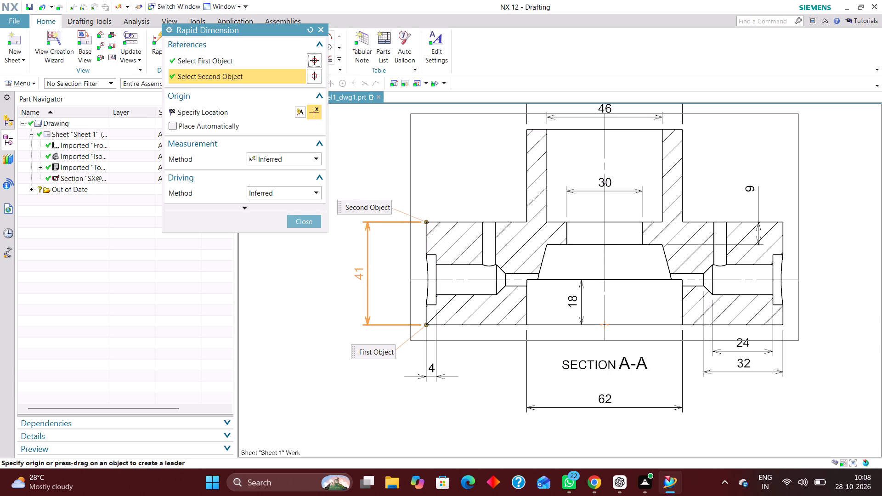
click(356, 266)
click(306, 220)
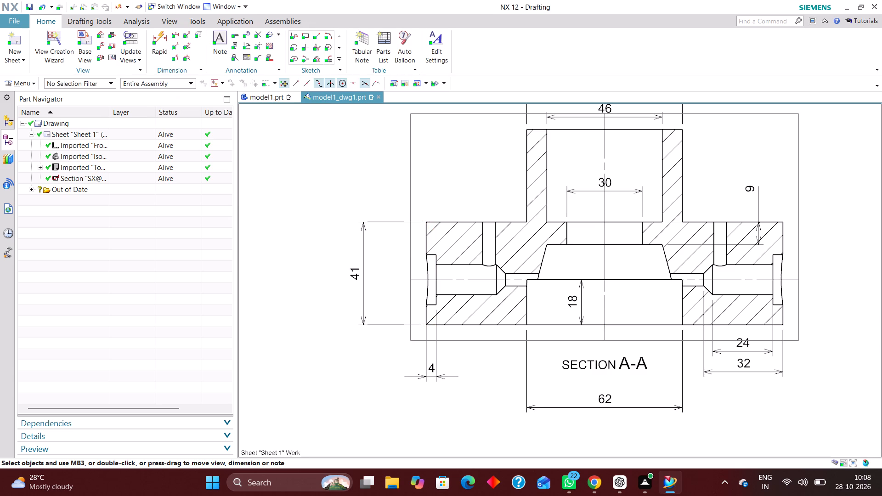
Move the SECTION A-A label below the bottom recess's 62 width dimension.
scroll(297, 307, down, 1)
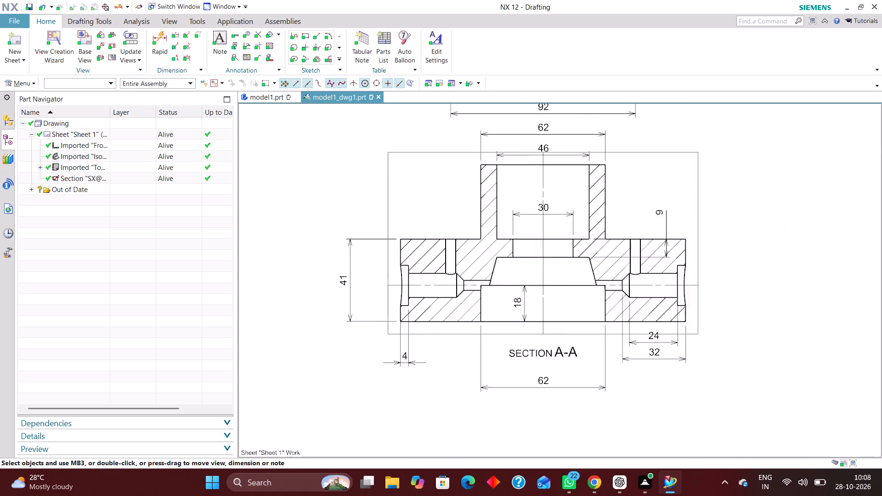
scroll(294, 309, down, 1)
scroll(555, 270, up, 2)
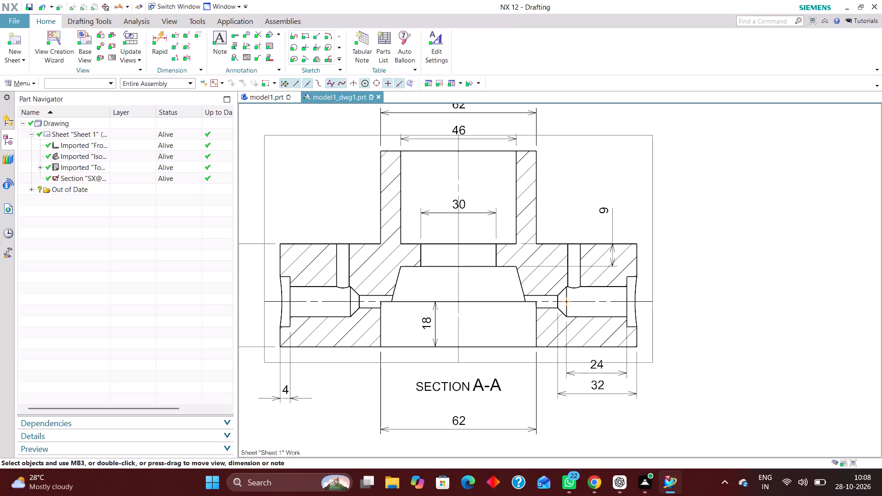
scroll(520, 302, down, 1)
scroll(504, 294, up, 1)
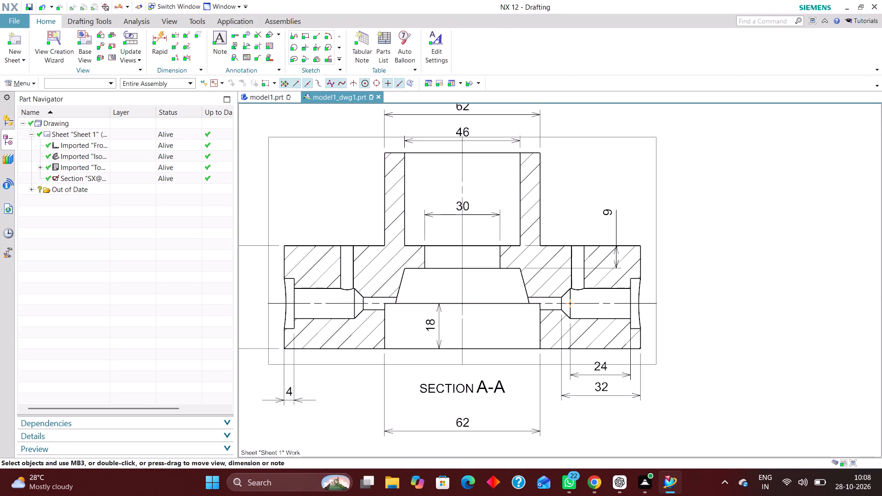
scroll(465, 304, down, 3)
scroll(467, 359, up, 3)
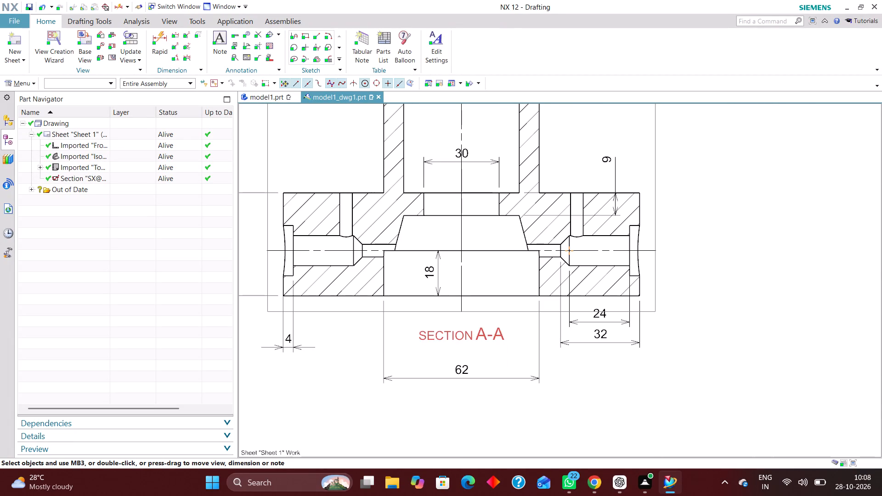
drag(469, 333, 463, 414)
Move the bottom recess's 62 width dimension up, closer to the section's bottom edge.
scroll(468, 297, down, 2)
drag(467, 349, 466, 327)
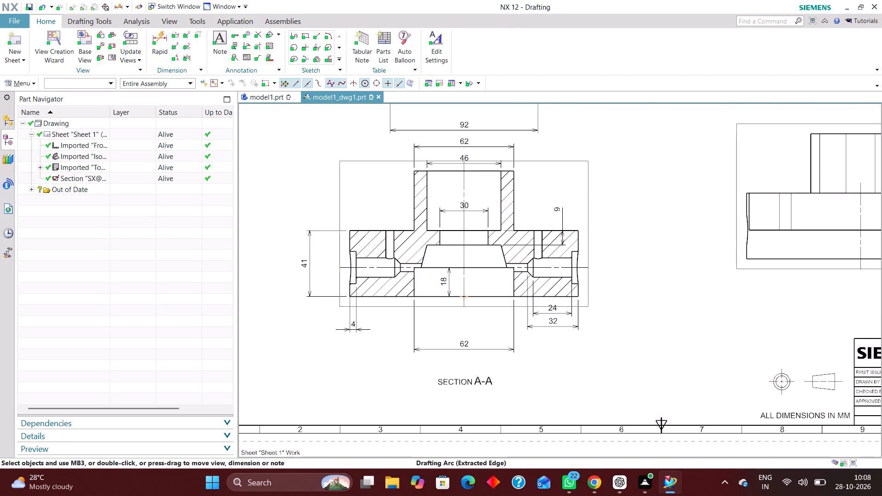
drag(466, 327, 465, 324)
Move the section A-A view down the sheet, farther from the 92 dimension above it.
drag(490, 307, 486, 324)
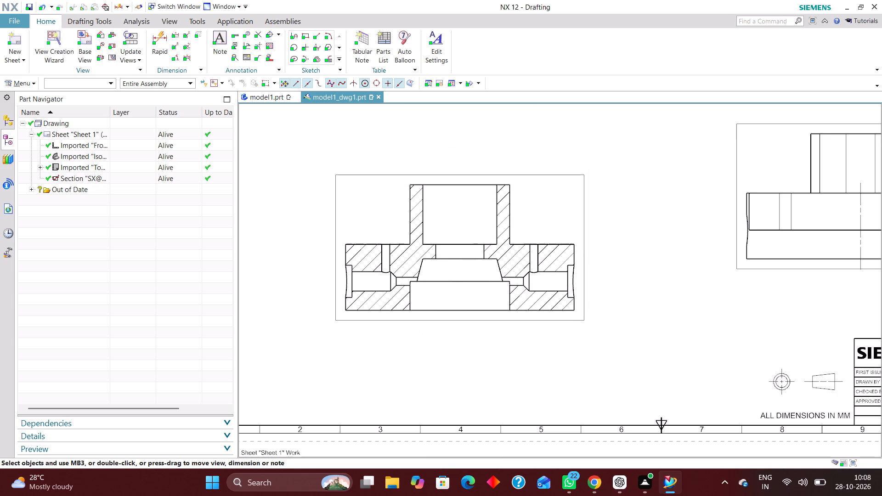
drag(486, 324, 486, 332)
Move the SECTION A-A label up, closer beneath the bottom recess's 62 width dimension.
drag(471, 407, 470, 407)
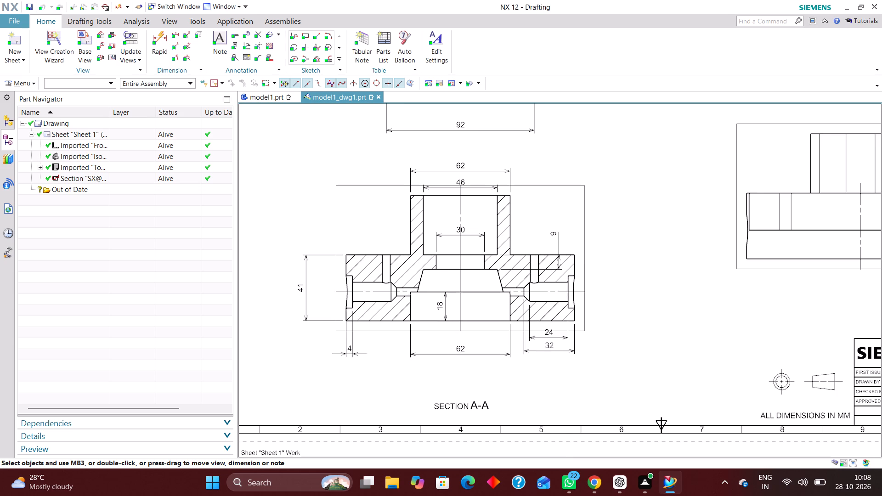
drag(470, 407, 465, 375)
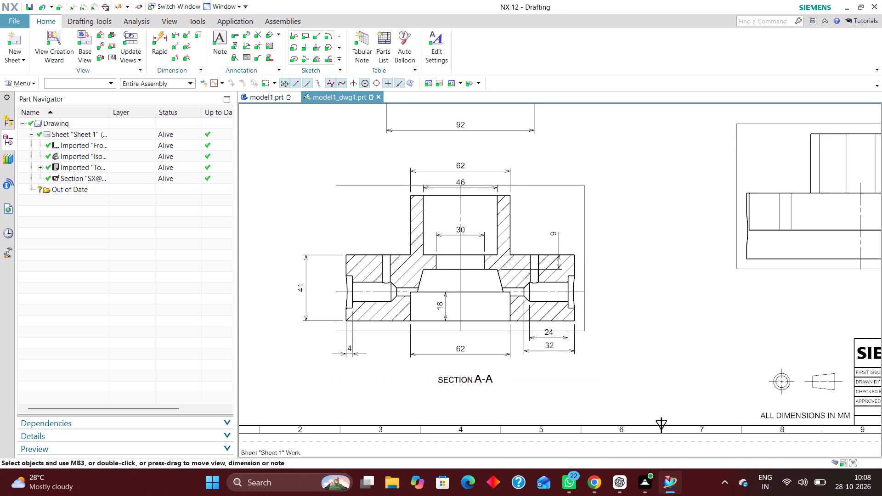
Move the boss's outer 62 width dimension slightly up, farther from the 46 dimension in section A-A.
scroll(459, 150, up, 2)
drag(461, 177, 459, 163)
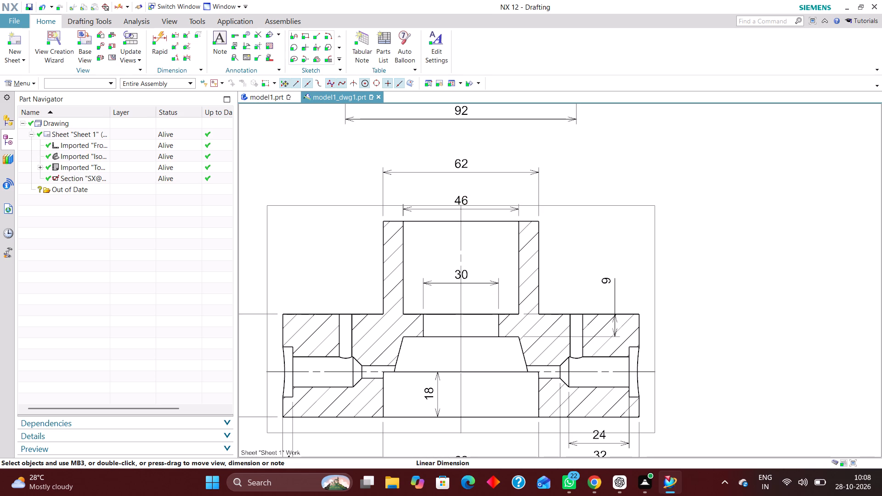
Change the boss's 62, 46 and 30 width dimensions in section A-A to the Cylindrical measurement method.
double_click(462, 166)
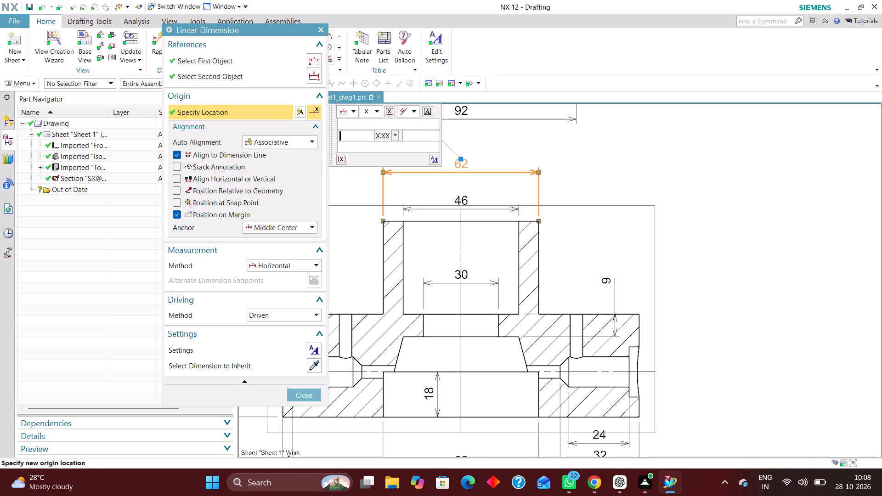
click(308, 261)
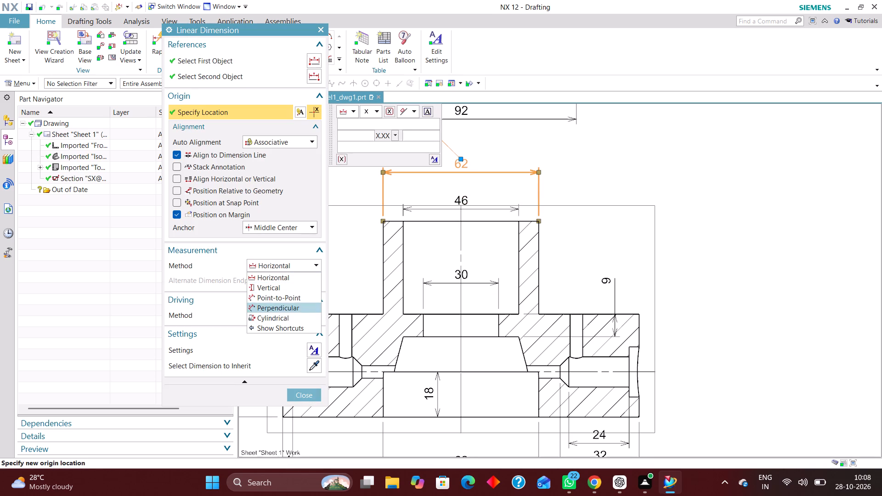
click(288, 317)
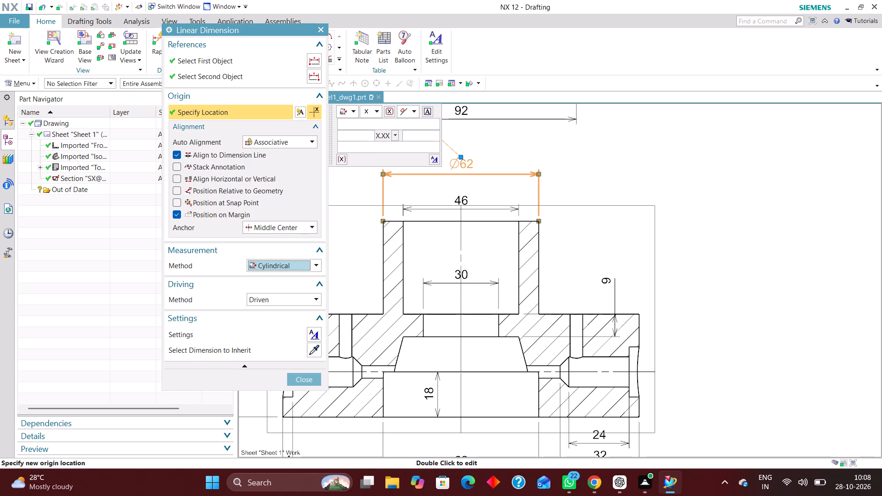
double_click(463, 198)
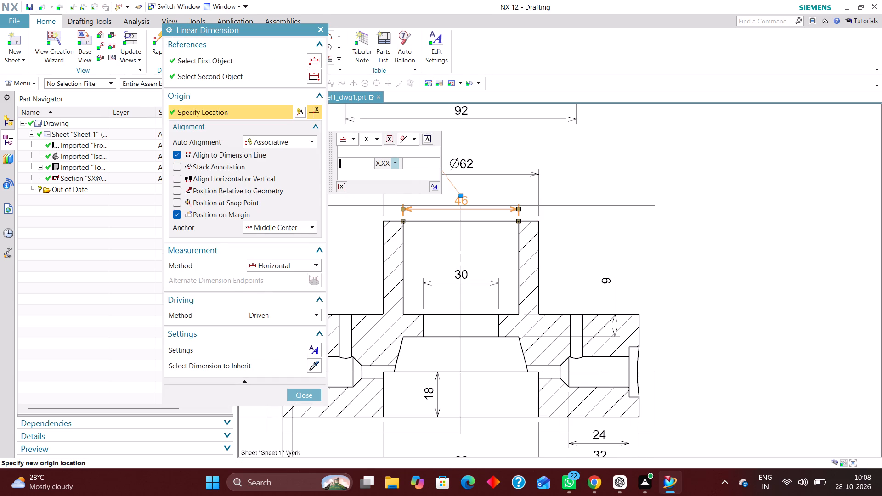
click(299, 265)
click(288, 317)
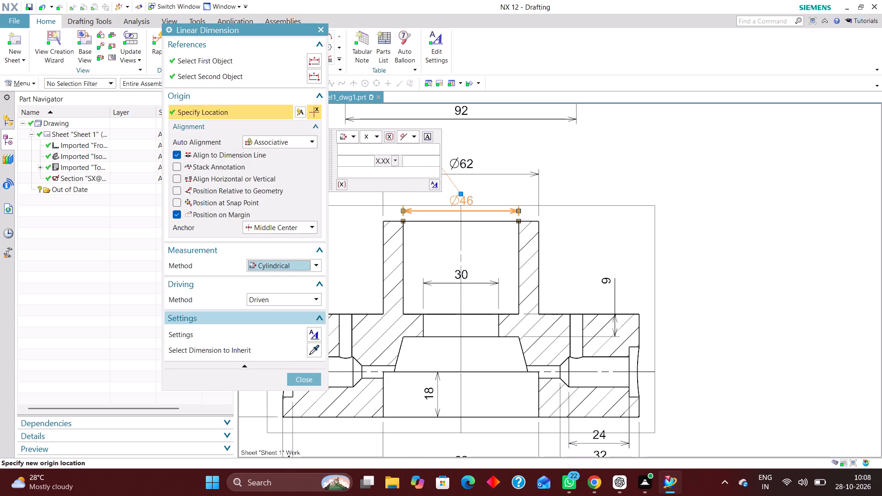
double_click(472, 281)
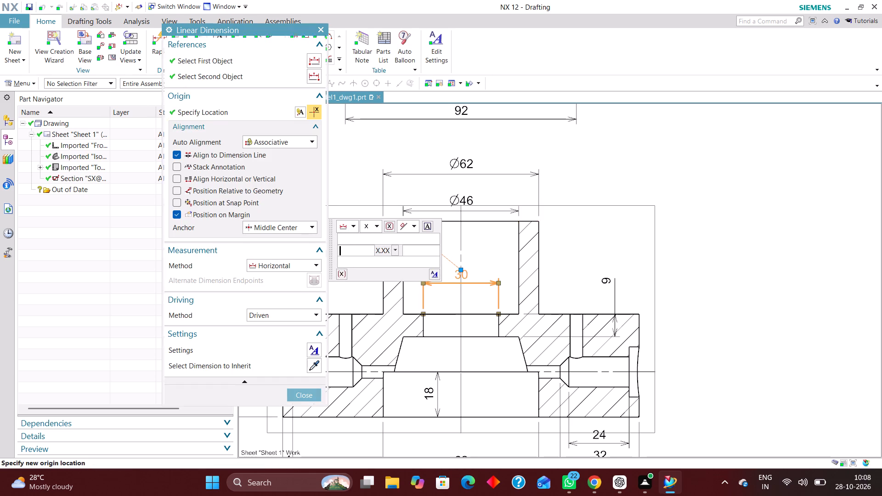
click(292, 268)
click(287, 316)
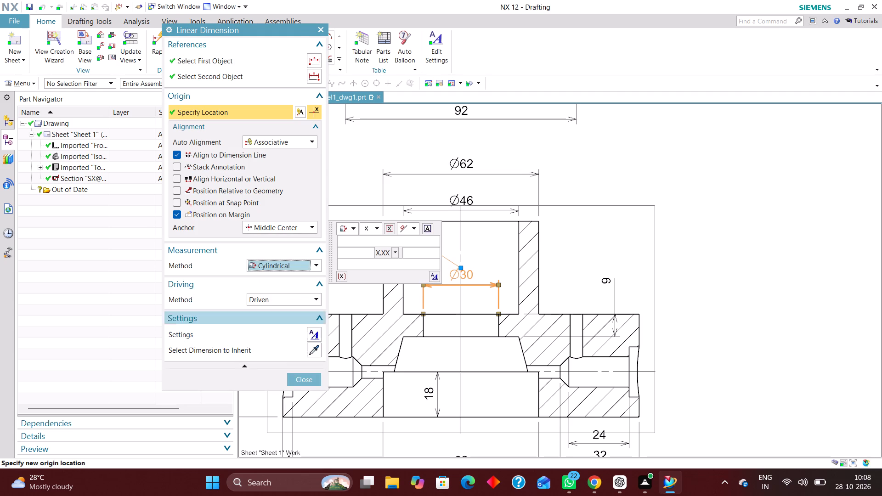
click(311, 380)
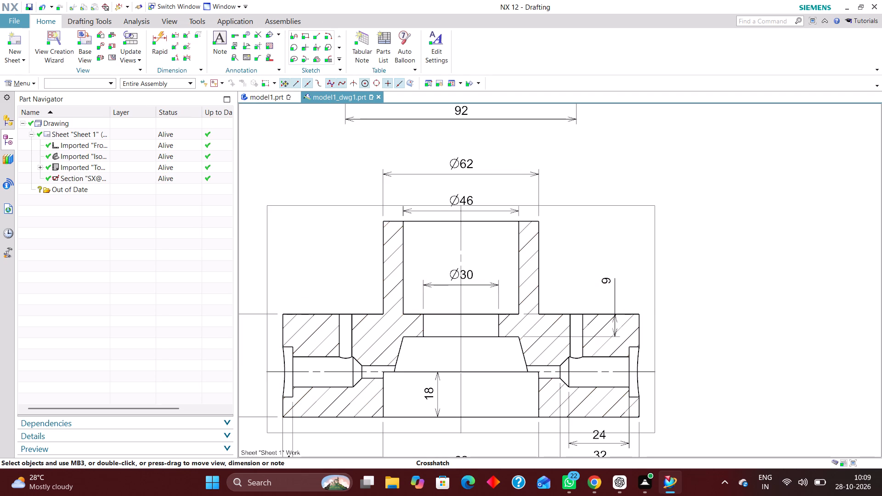
Change the bottom recess's 62 width dimension in section A-A to the Cylindrical measurement method.
scroll(501, 223, down, 2)
scroll(497, 353, up, 2)
double_click(457, 395)
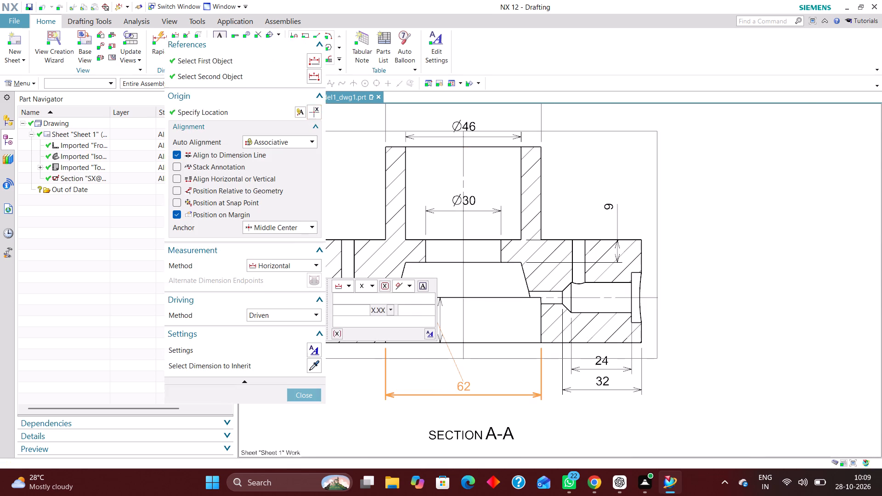
click(290, 267)
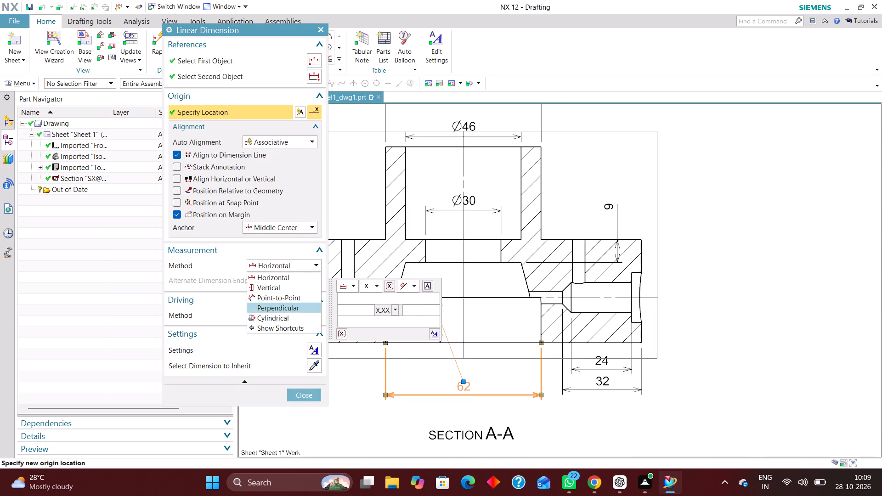
click(287, 320)
click(307, 379)
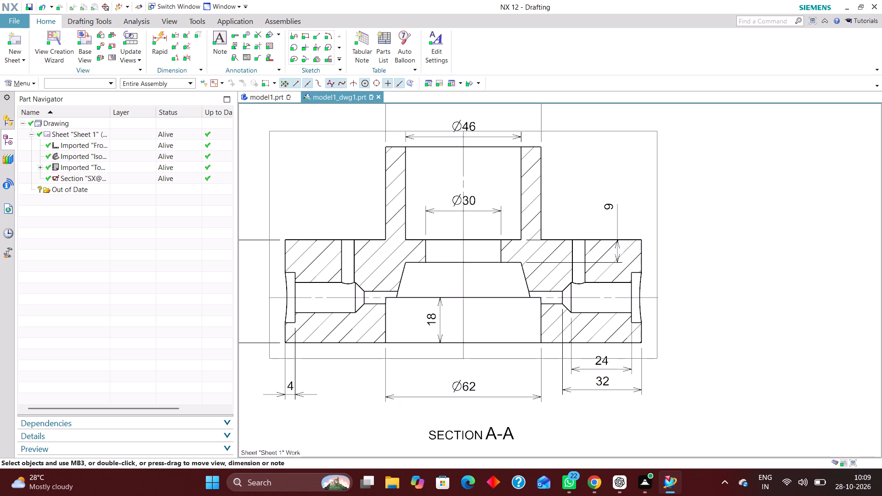
Move the 4 dimension's text left, outside its extension lines below the flange's left side in section A-A.
scroll(691, 369, down, 2)
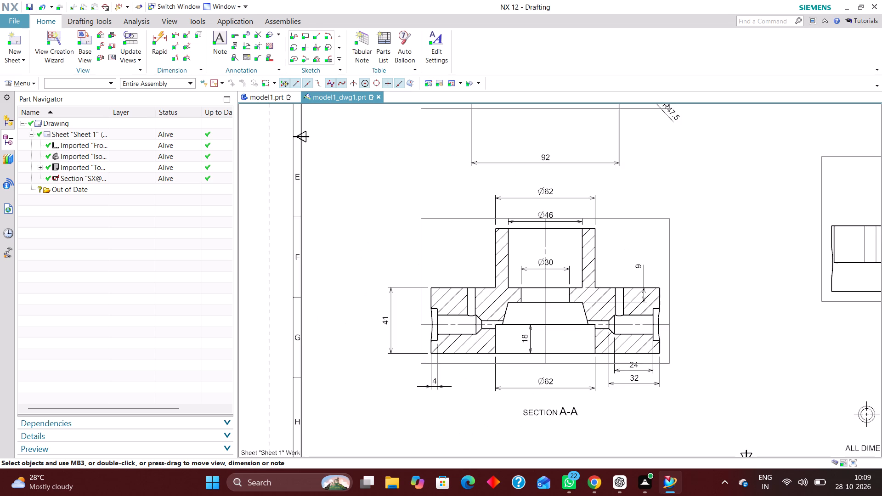
scroll(439, 389, up, 3)
drag(429, 372, 366, 371)
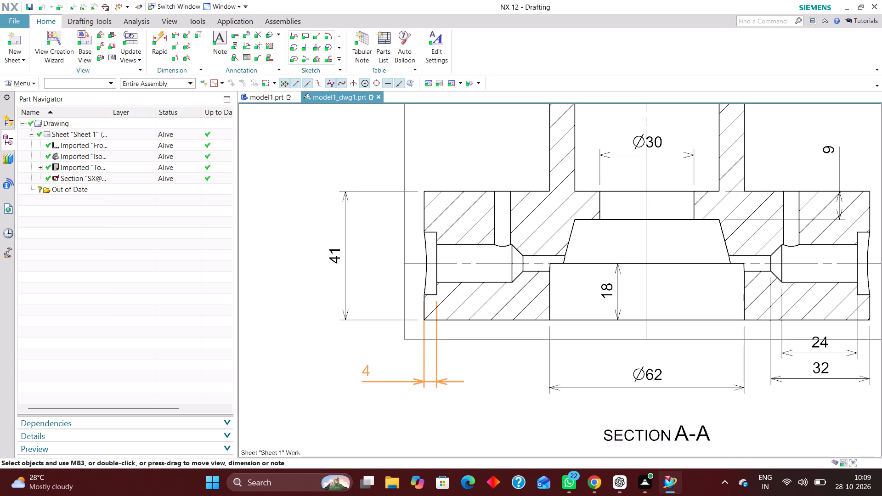
drag(366, 371, 368, 369)
scroll(390, 400, down, 2)
scroll(459, 378, up, 1)
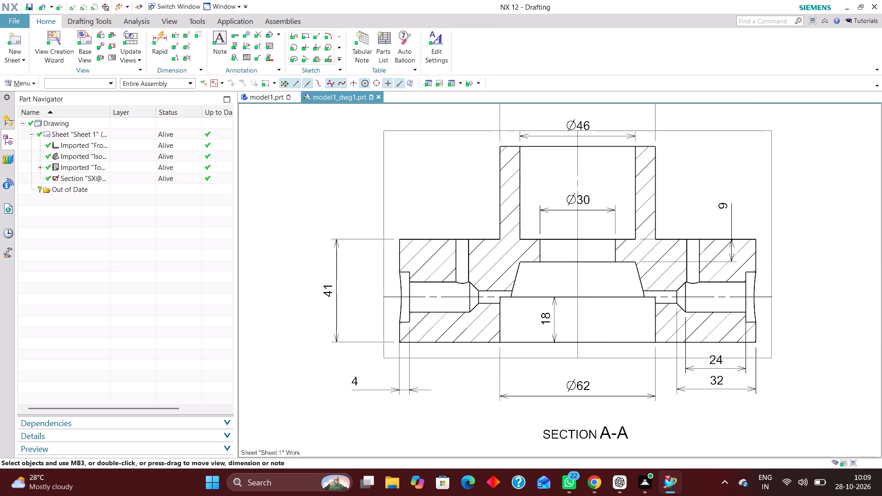
Add a 15° angular dimension between the tapered recess's left wall and the 30 bore's left edge, placed inside the bottom recess.
scroll(378, 383, down, 3)
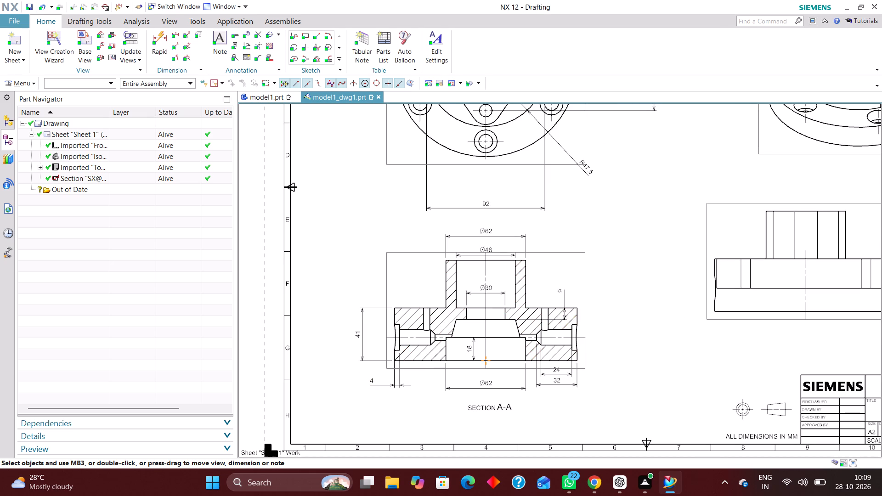
click(166, 37)
click(293, 157)
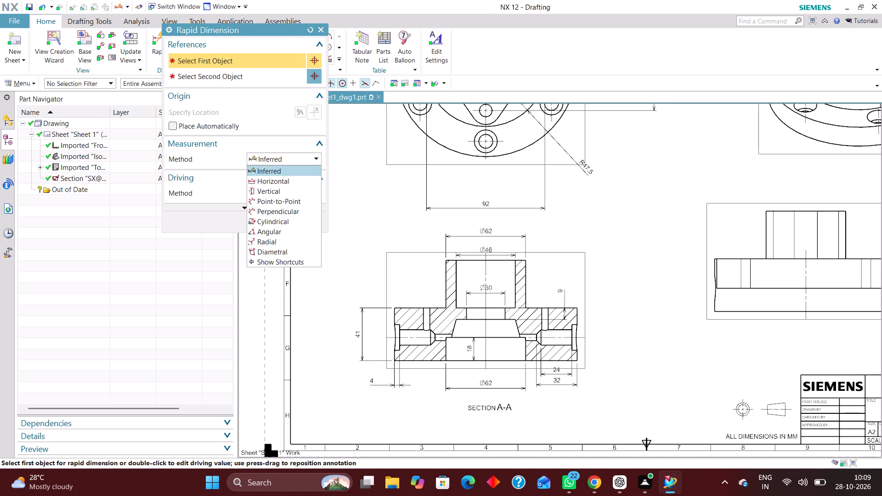
click(283, 234)
scroll(459, 338, up, 3)
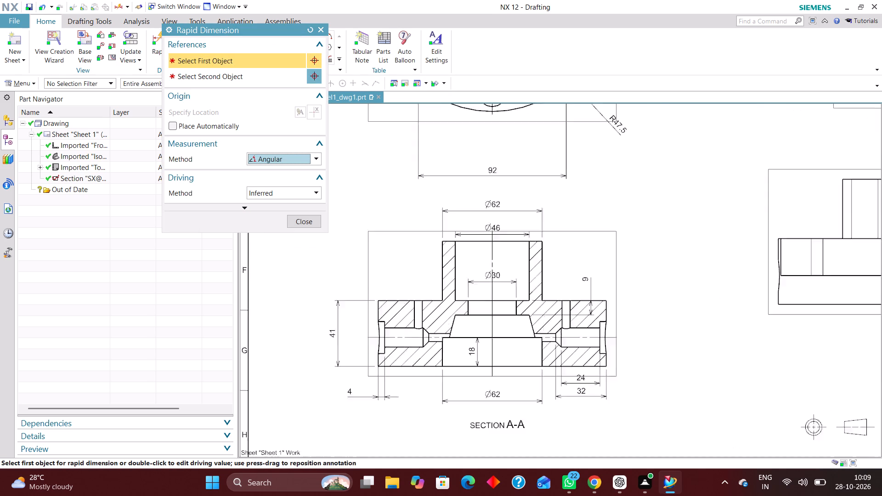
scroll(459, 338, up, 3)
click(437, 322)
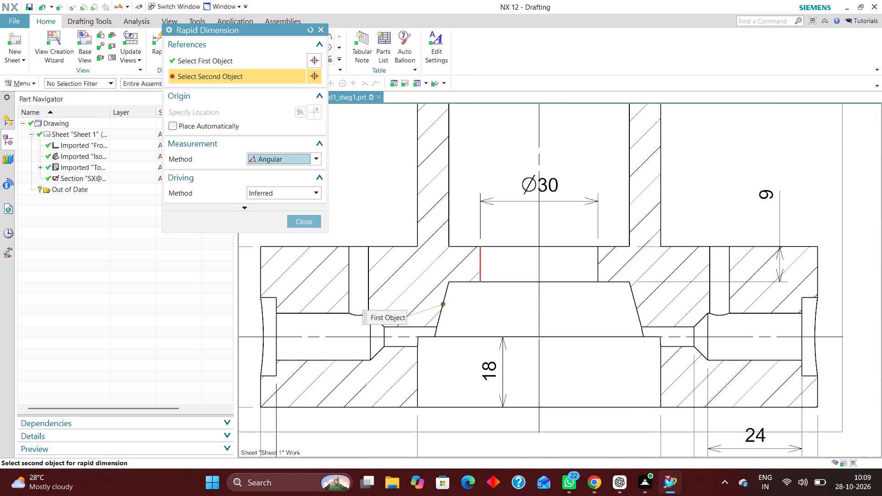
click(479, 272)
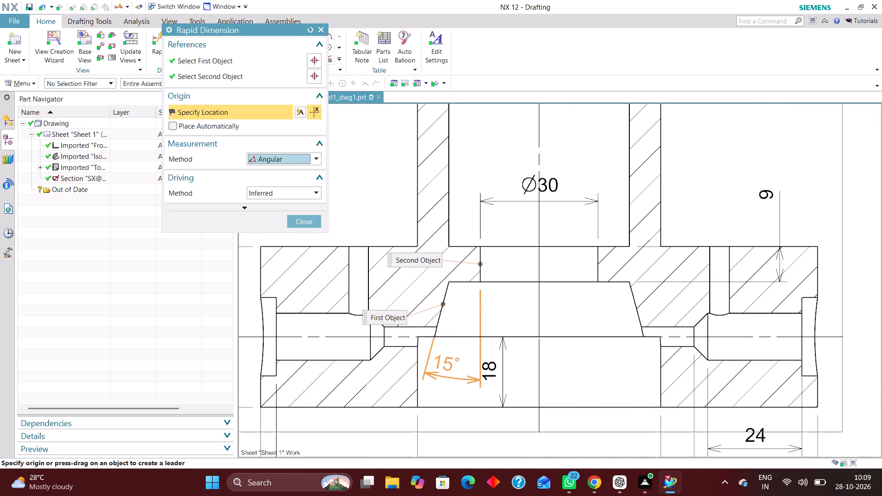
click(453, 355)
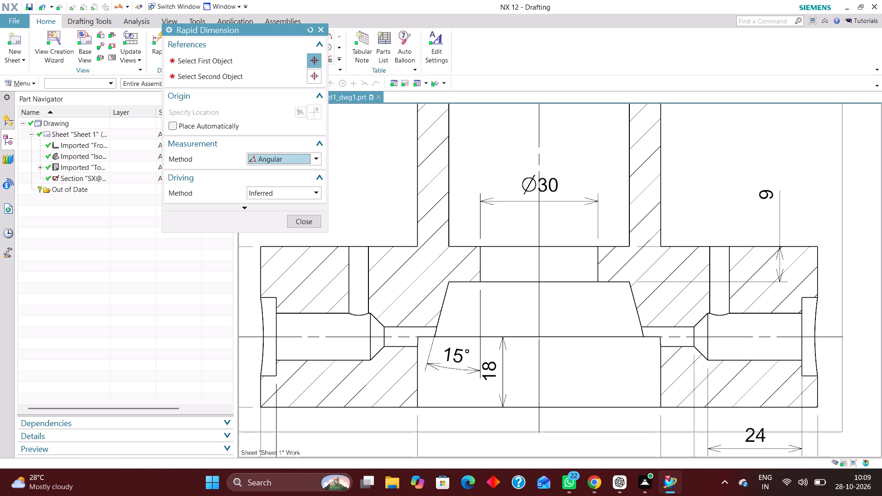
click(306, 222)
Delete the imported front view from the sheet.
scroll(327, 299, down, 2)
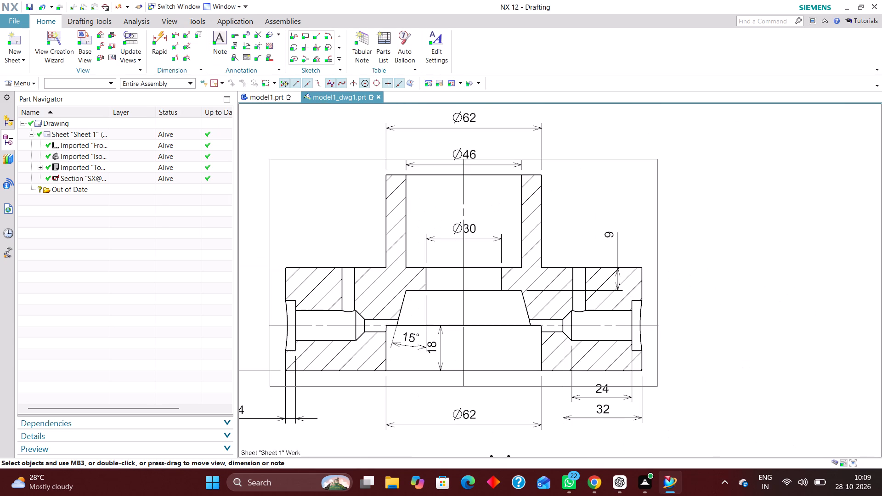
scroll(424, 326, down, 2)
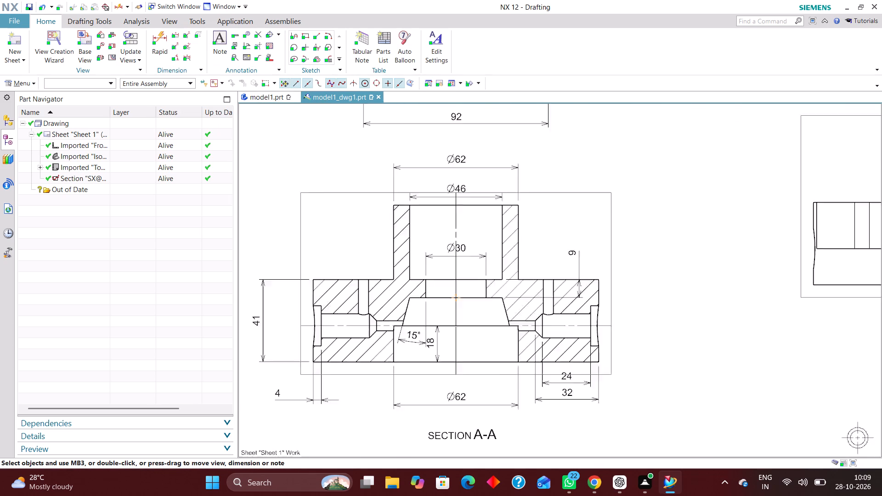
scroll(424, 330, down, 2)
scroll(435, 256, down, 1)
scroll(464, 210, up, 2)
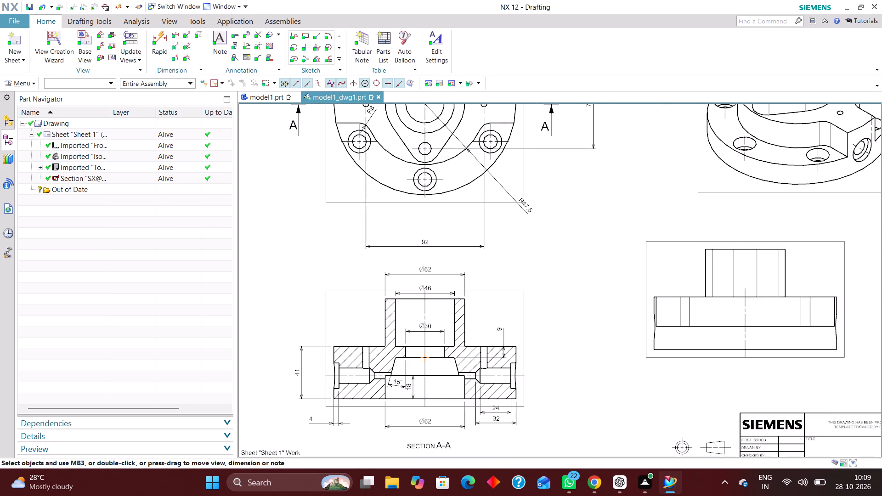
scroll(378, 250, down, 1)
right_drag(642, 241, 486, 234)
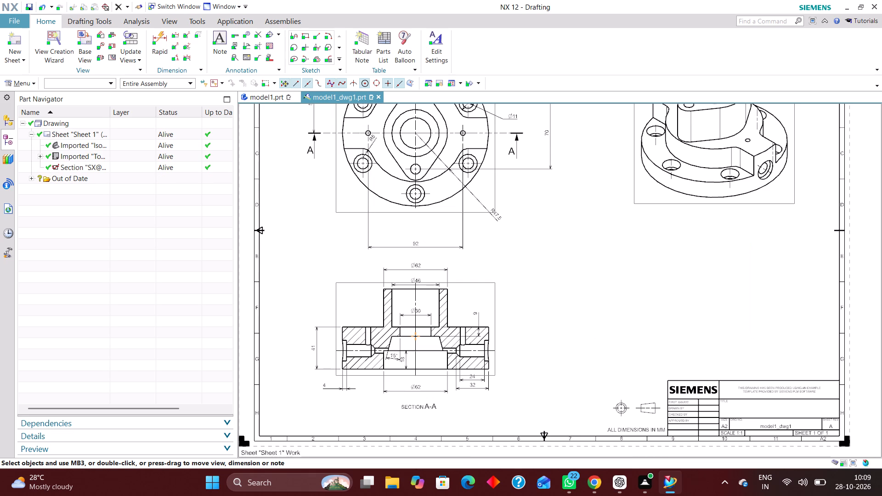
Move the 92 dimension up, closer to the bottom of the top view.
scroll(461, 267, down, 1)
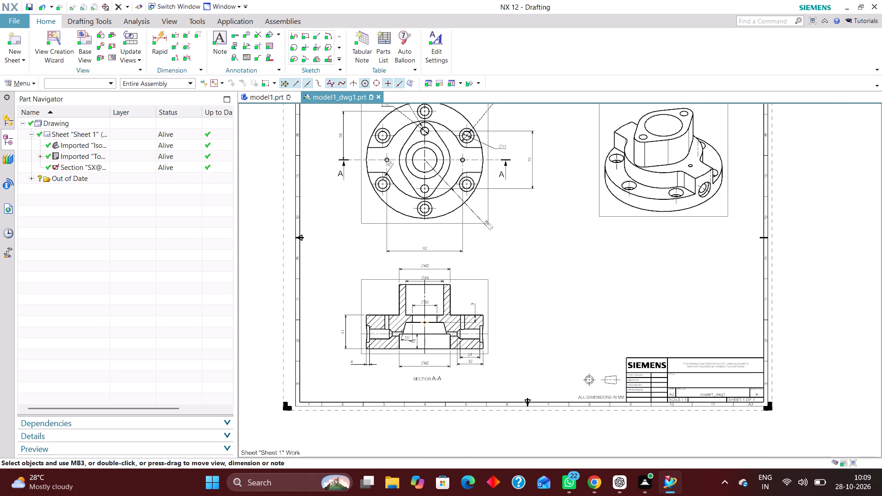
scroll(618, 294, down, 1)
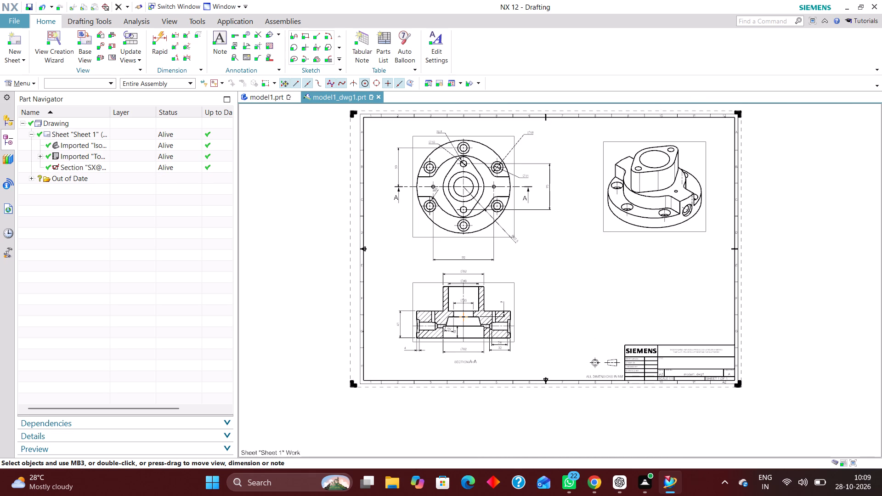
scroll(472, 265, up, 3)
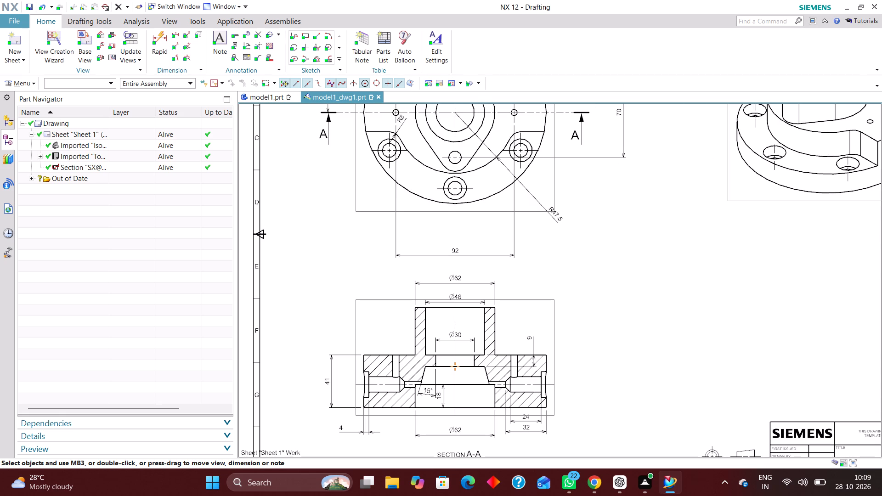
drag(462, 254, 464, 221)
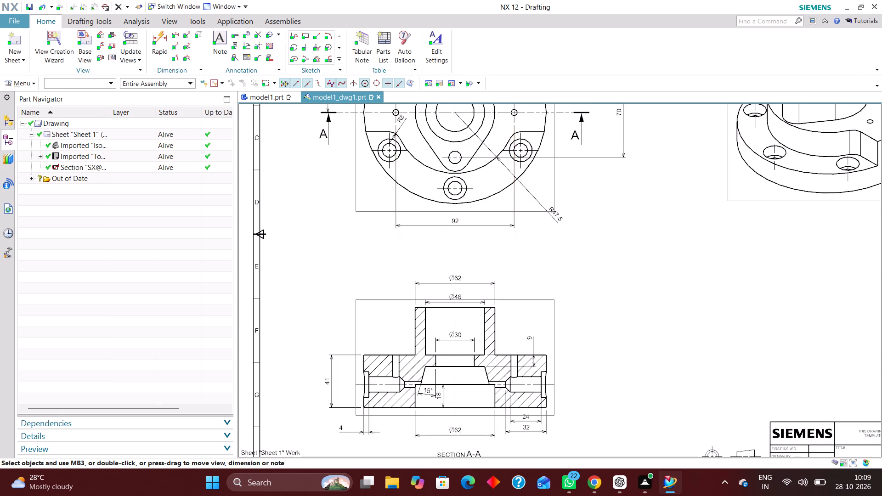
Examine the sheet's layout and the dimensions of the top view and section A-A.
scroll(470, 269, down, 3)
scroll(512, 251, up, 2)
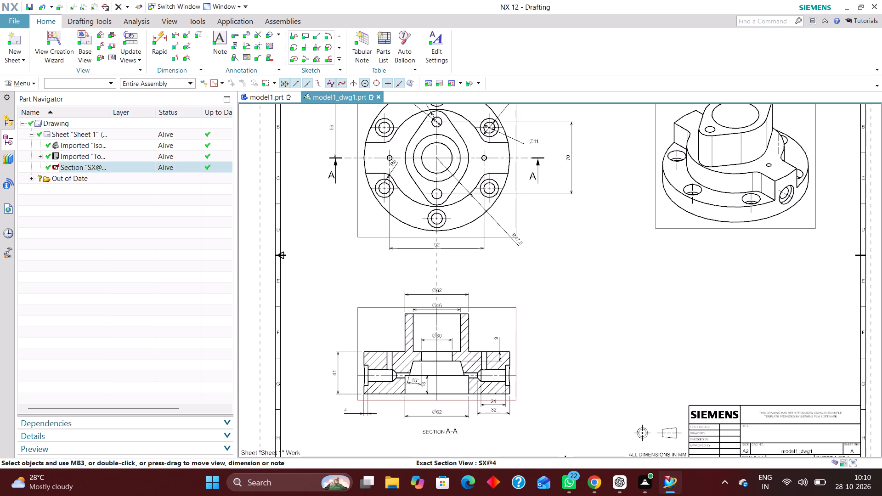
scroll(521, 310, down, 1)
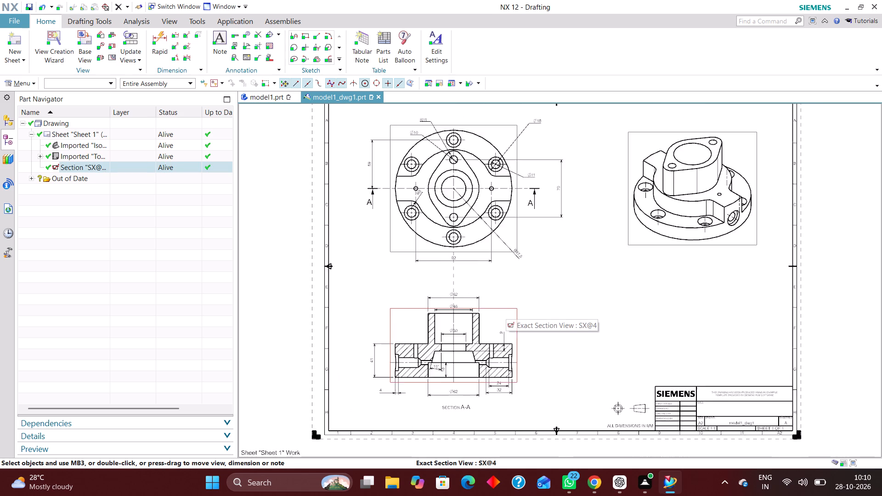
scroll(521, 312, down, 1)
scroll(564, 269, up, 2)
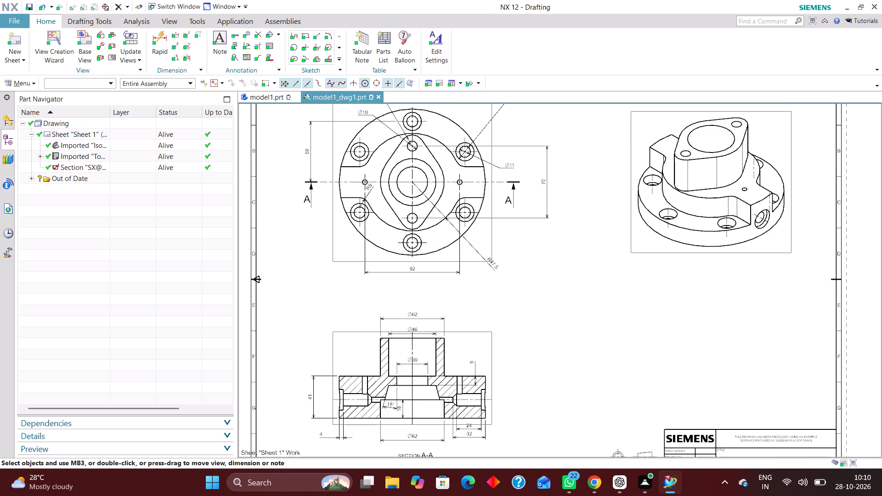
scroll(523, 321, down, 1)
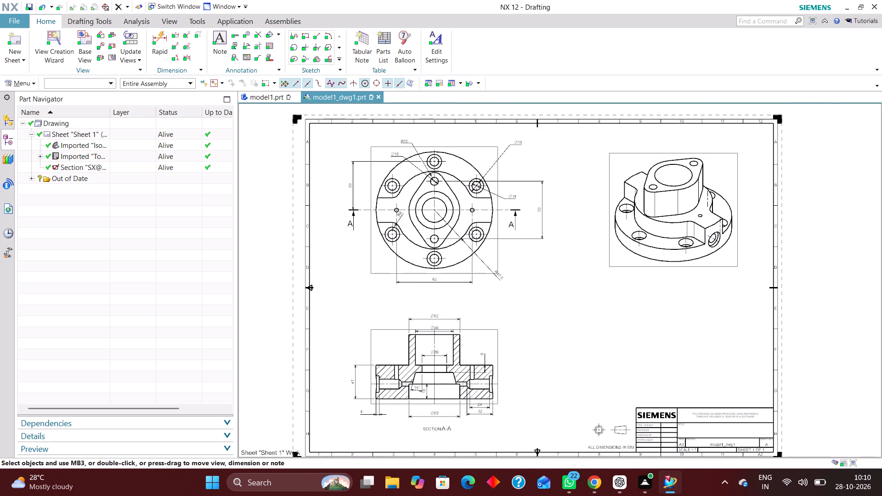
scroll(589, 301, up, 2)
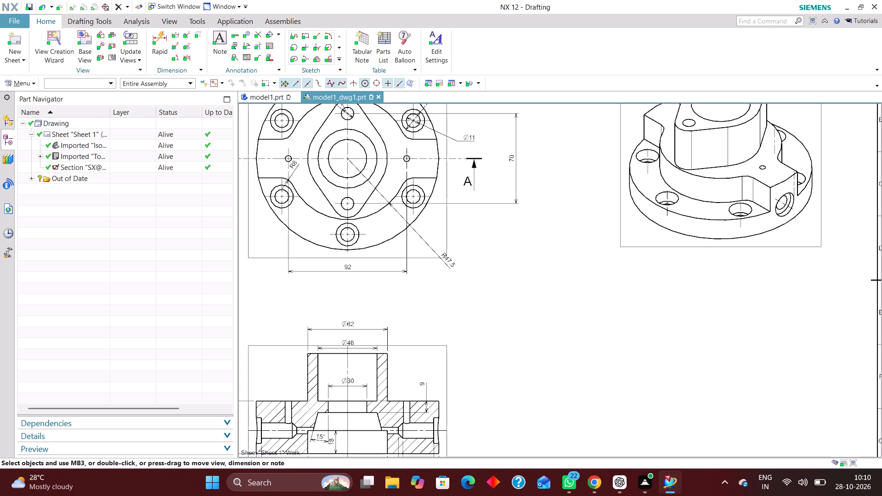
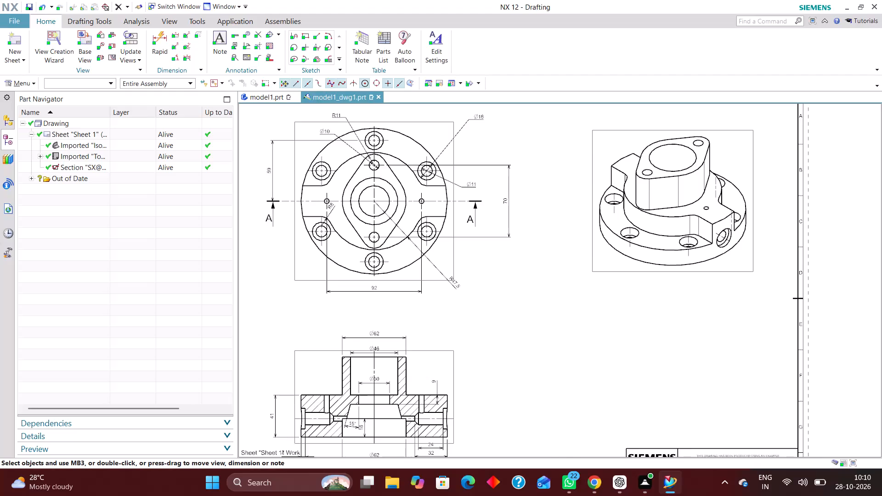
Place a 1:1 Front base view below the isometric view, oriented with the Orient View Tool so the counterbored side hole faces forward.
scroll(501, 282, down, 1)
right_drag(524, 260, 464, 319)
right_drag(534, 254, 497, 342)
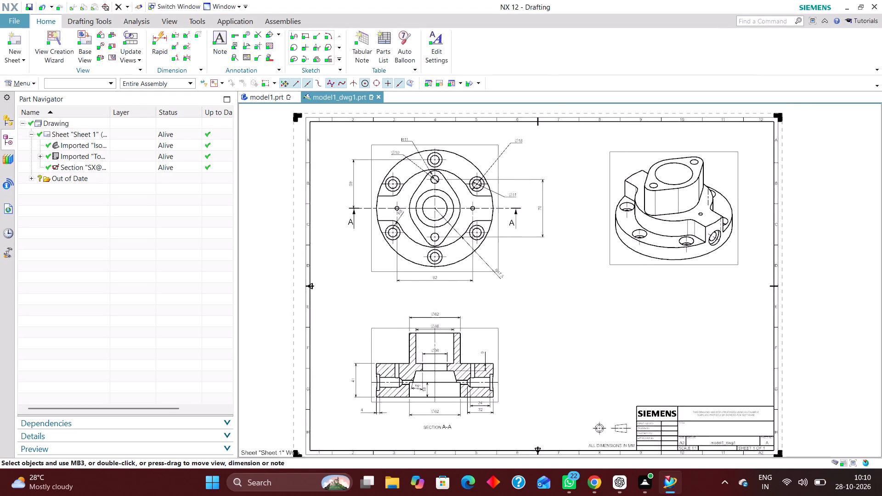
scroll(740, 348, up, 2)
scroll(574, 325, down, 2)
right_drag(556, 282, 554, 282)
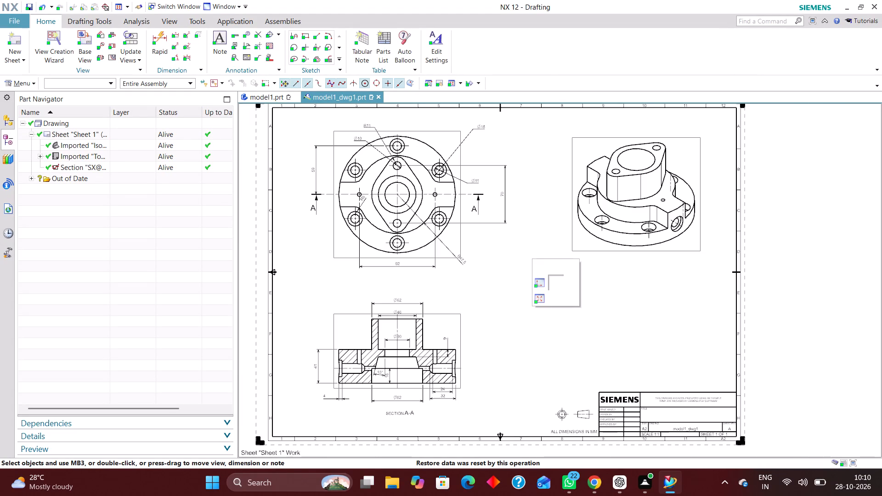
right_drag(554, 282, 508, 326)
click(85, 36)
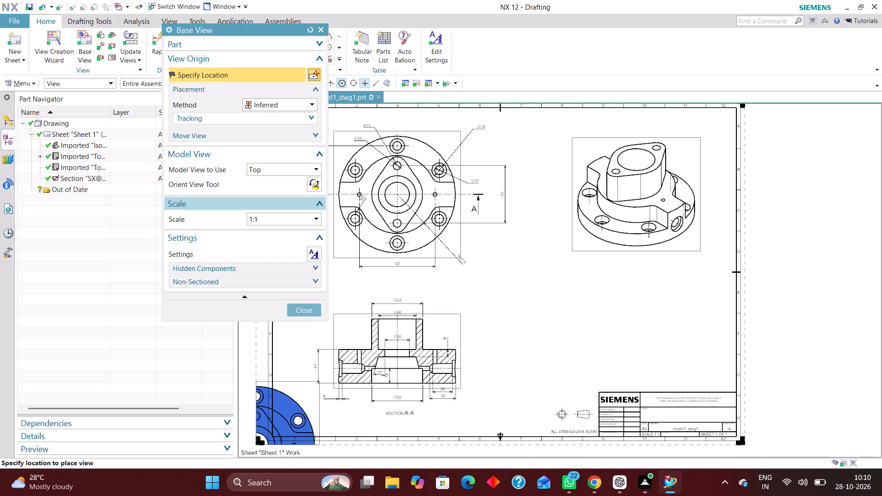
click(280, 169)
click(275, 190)
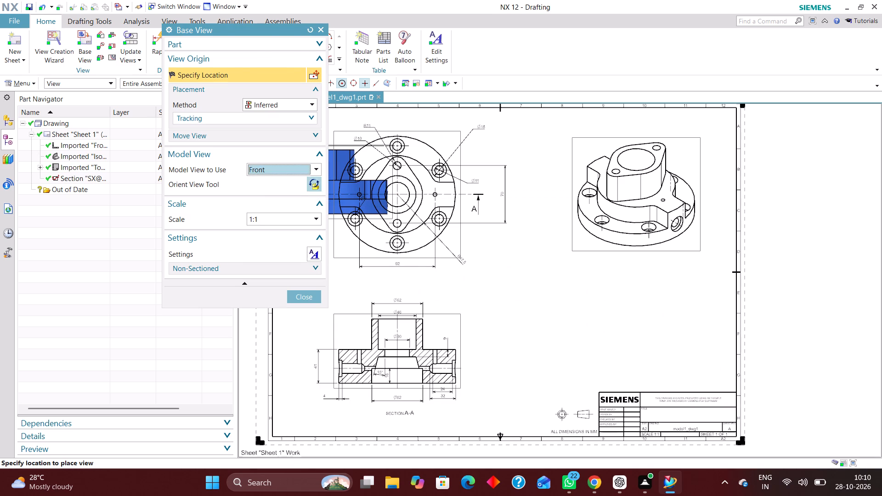
click(311, 181)
middle_drag(841, 436, 813, 438)
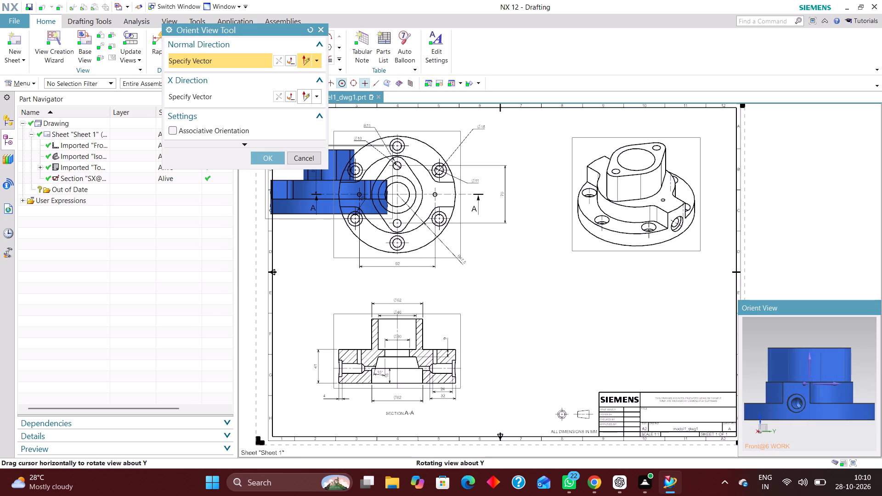
middle_drag(813, 438, 818, 437)
right_drag(863, 329, 756, 331)
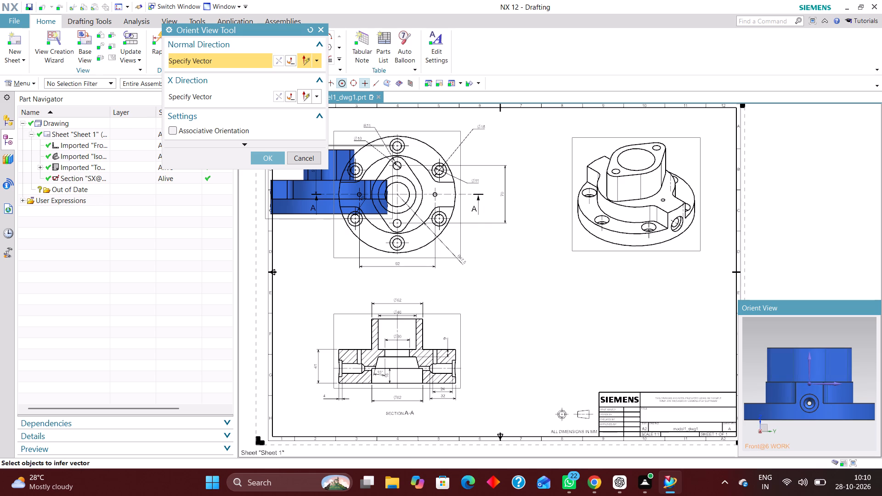
click(267, 157)
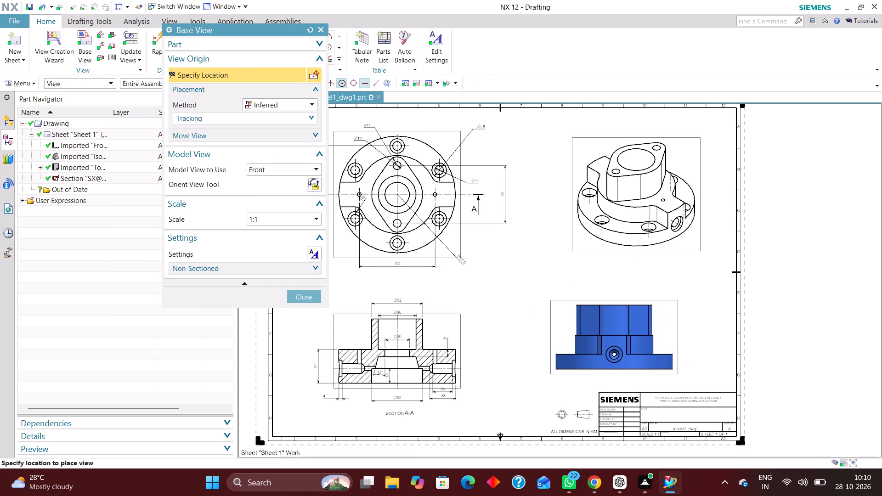
click(601, 327)
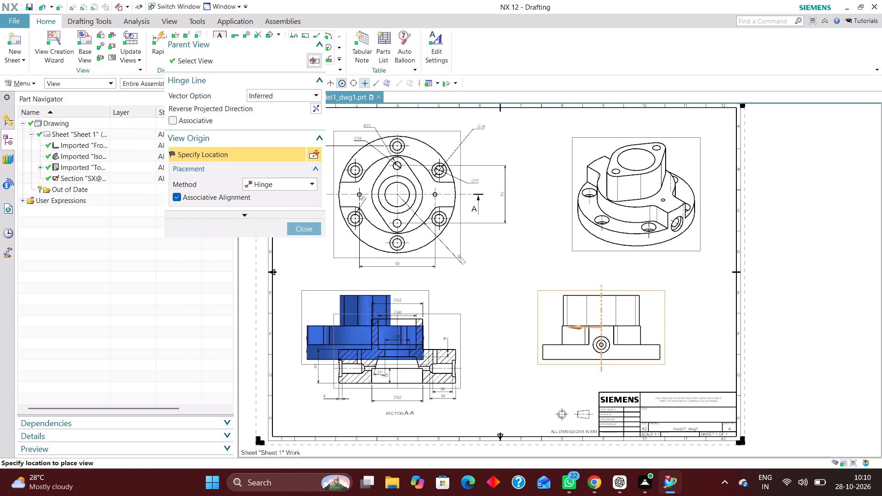
click(309, 225)
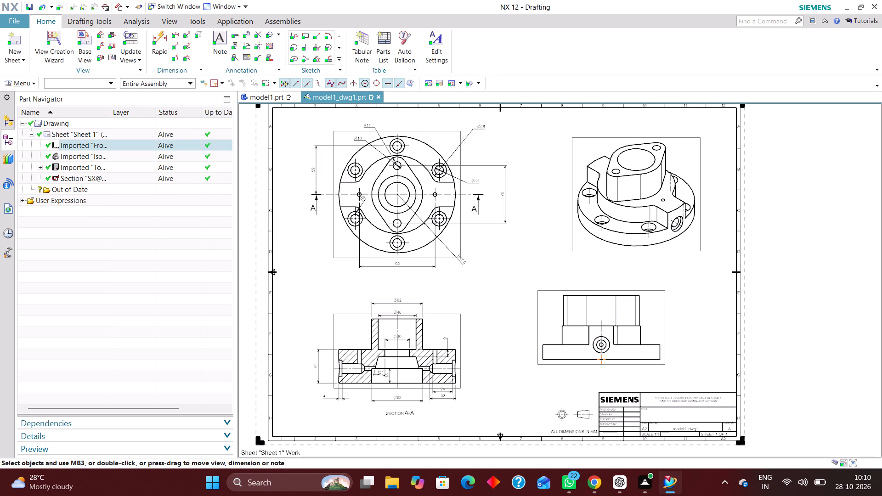
Using Rapid Dimension with the Inferred method, dimension the base flange's overall width, placed below the new front view.
click(159, 41)
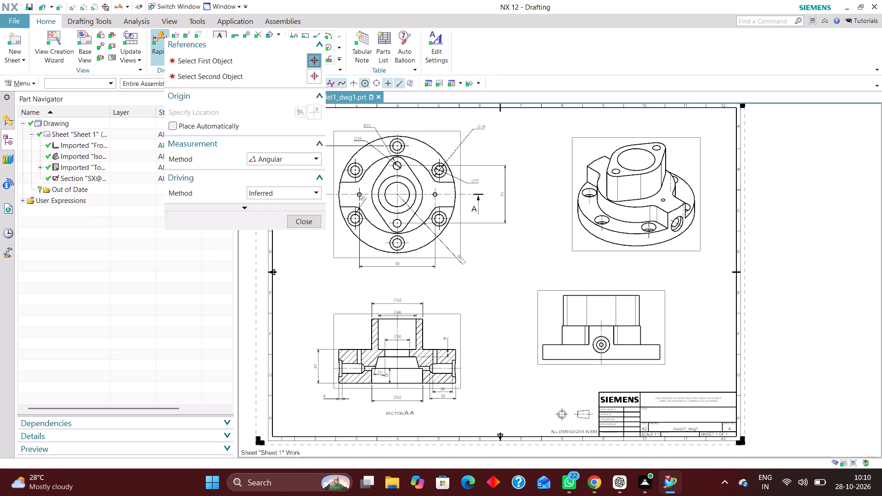
scroll(531, 328, down, 2)
scroll(548, 358, up, 5)
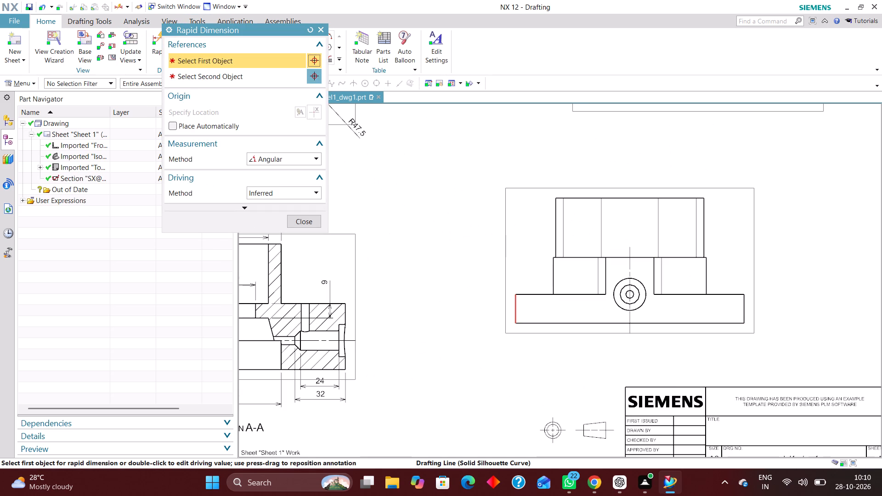
click(298, 154)
click(291, 170)
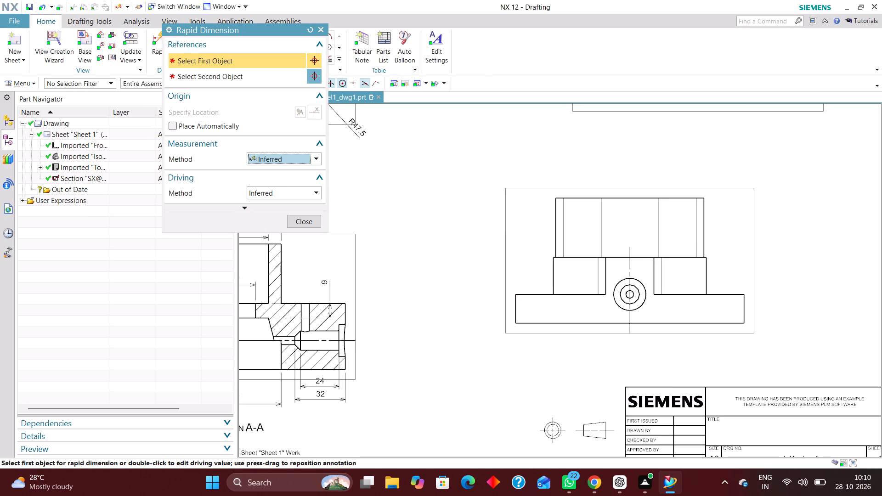
click(515, 324)
click(744, 323)
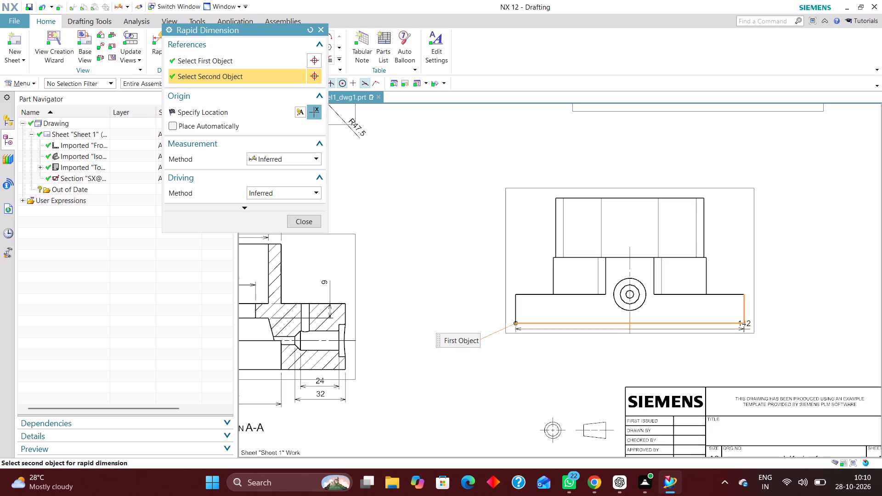
click(633, 370)
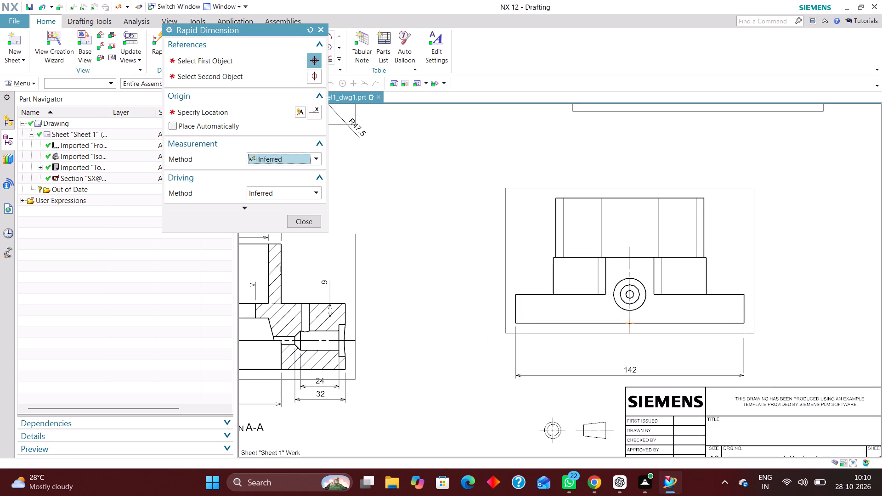
Dimension the base flange's thickness between its left upper and lower corners, placed to the left of the front view.
scroll(512, 371, down, 1)
scroll(515, 311, up, 4)
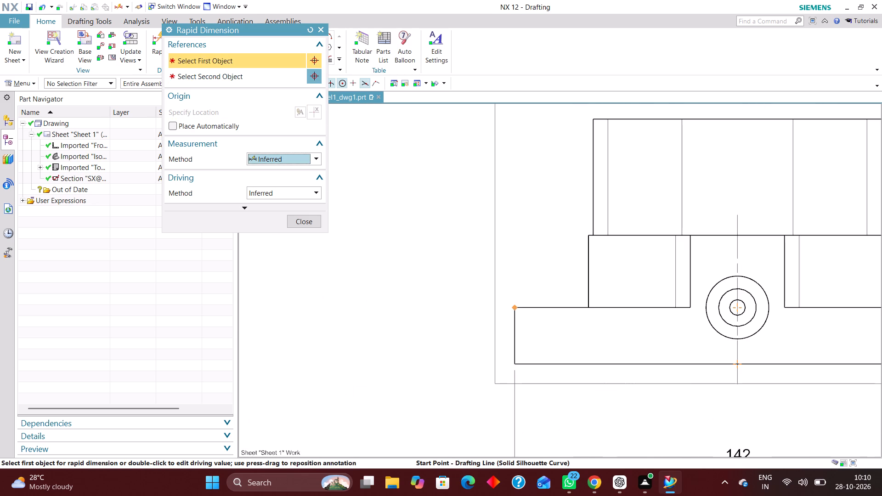
click(514, 308)
click(515, 363)
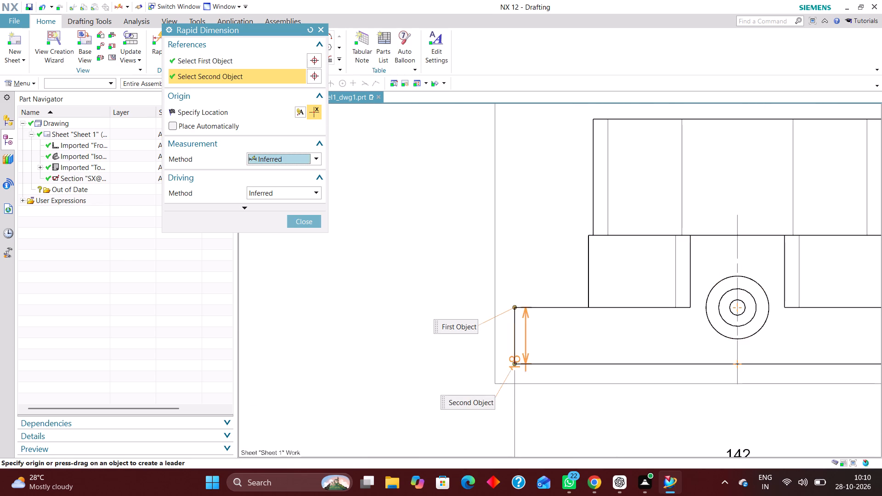
click(389, 333)
Dimension the height of the middle step from the flange's top face to the step's top edge, placed right of the front view.
scroll(424, 323, down, 2)
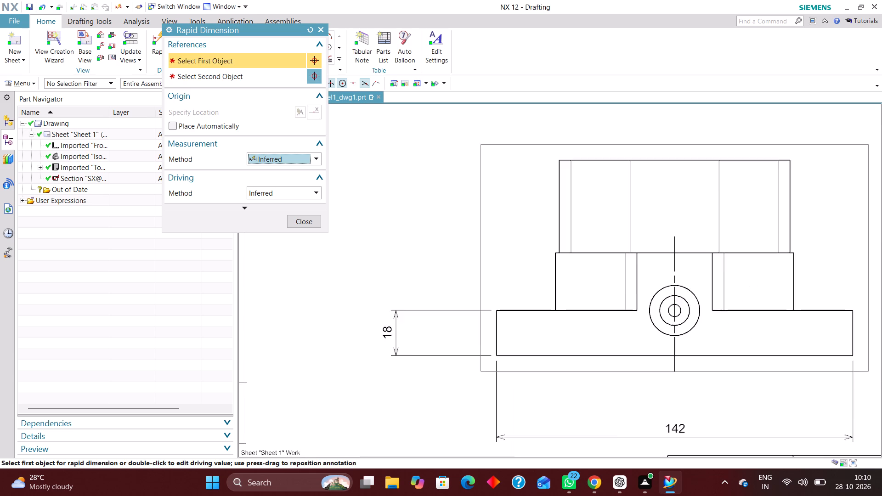
scroll(543, 332, down, 1)
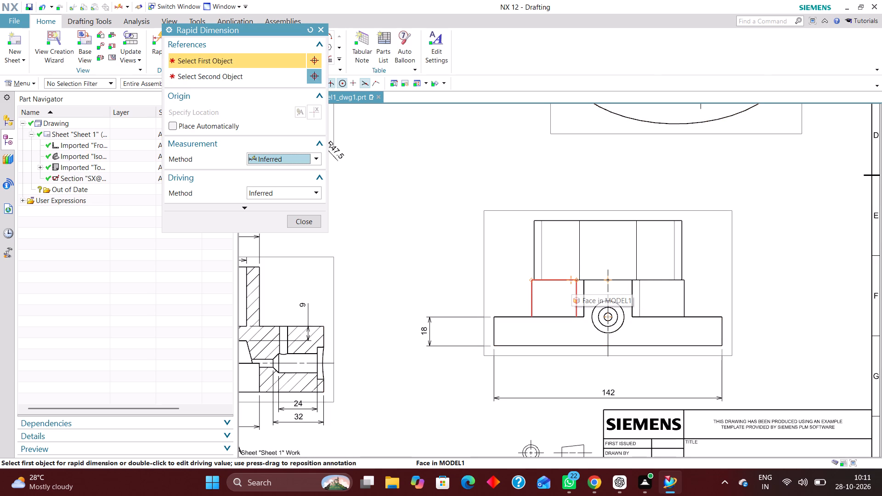
scroll(494, 339, down, 1)
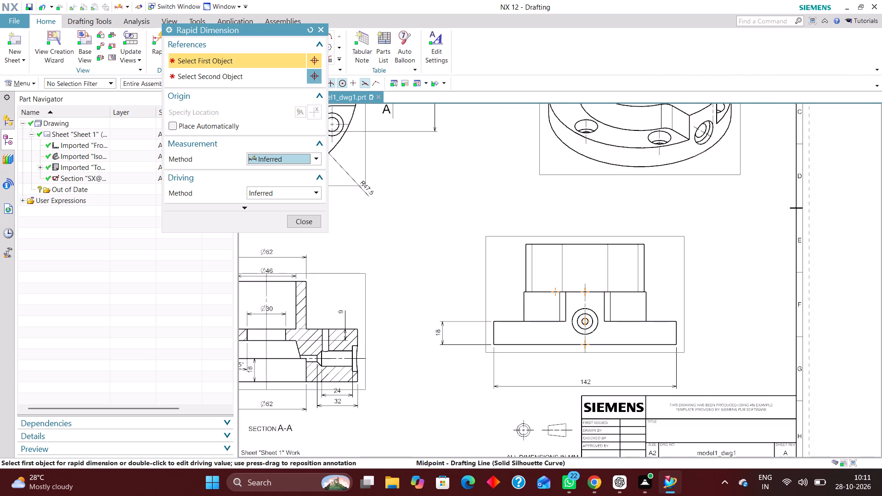
scroll(493, 314, down, 1)
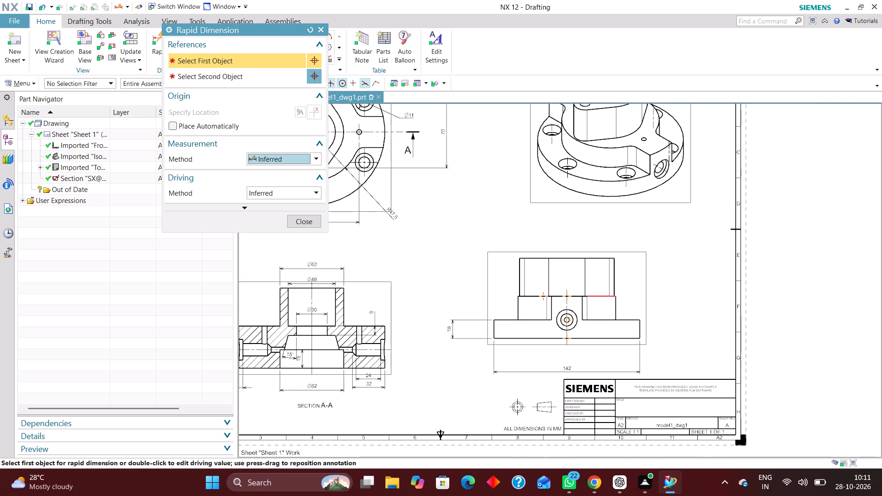
scroll(507, 314, up, 4)
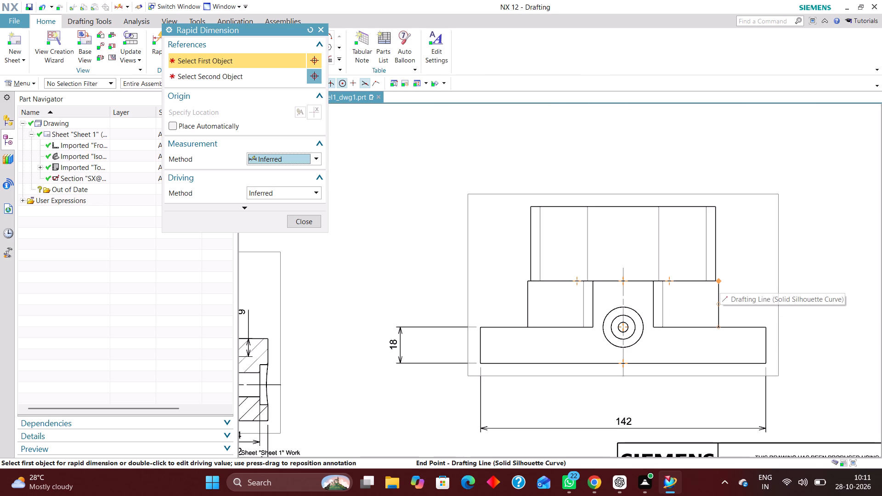
click(720, 281)
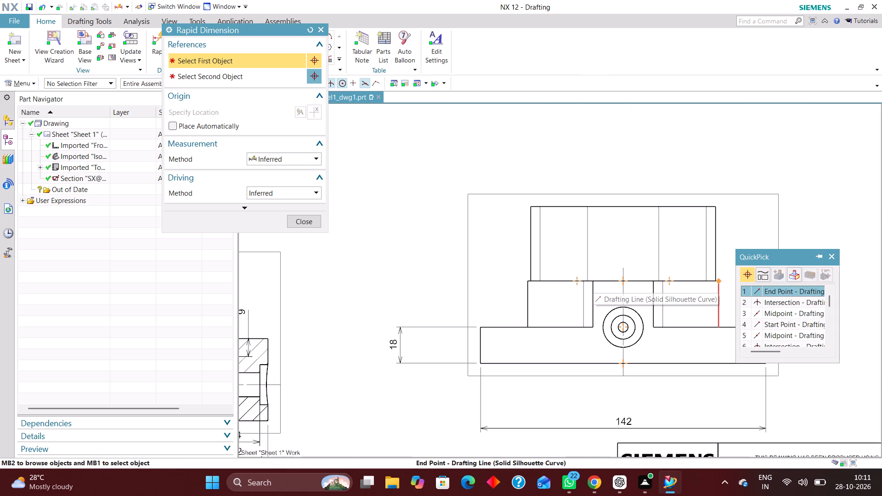
click(758, 290)
click(720, 328)
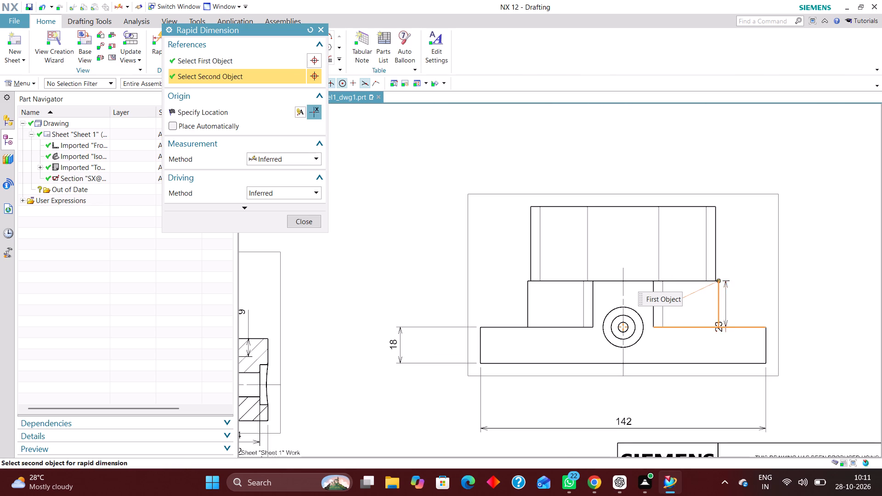
click(801, 304)
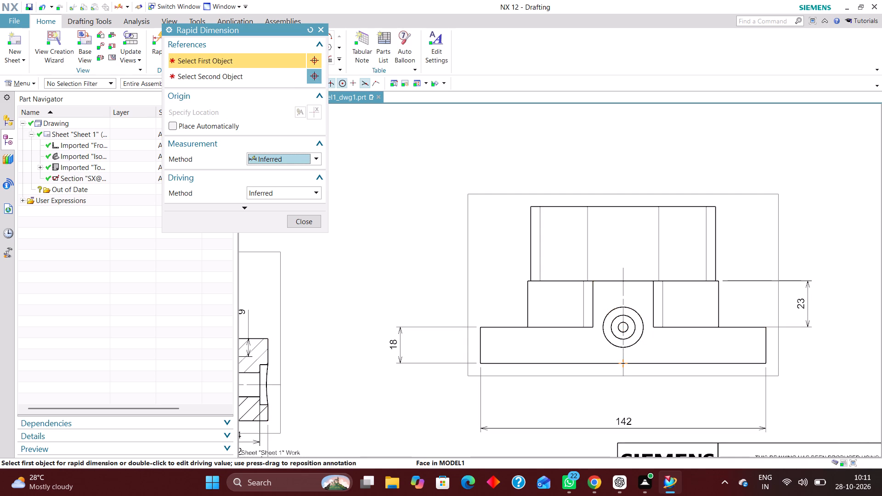
Dimension the width of the central boss around the side hole, placed above the front view.
click(594, 281)
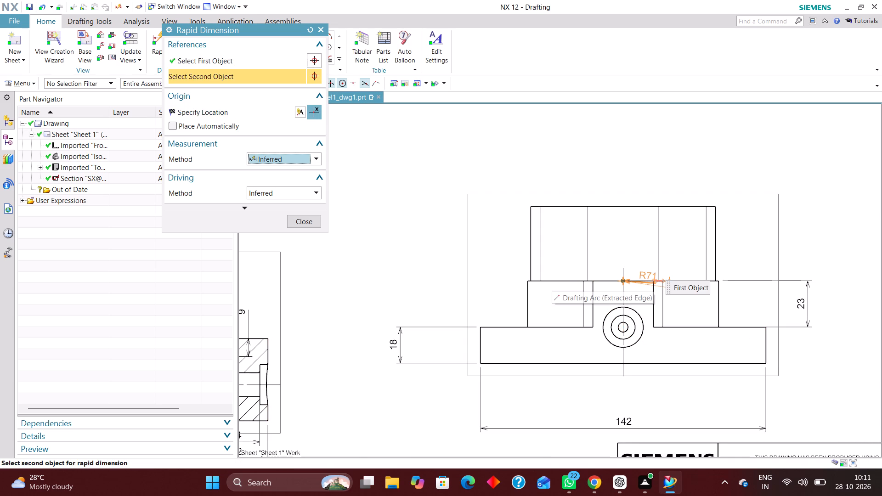
click(654, 280)
click(629, 141)
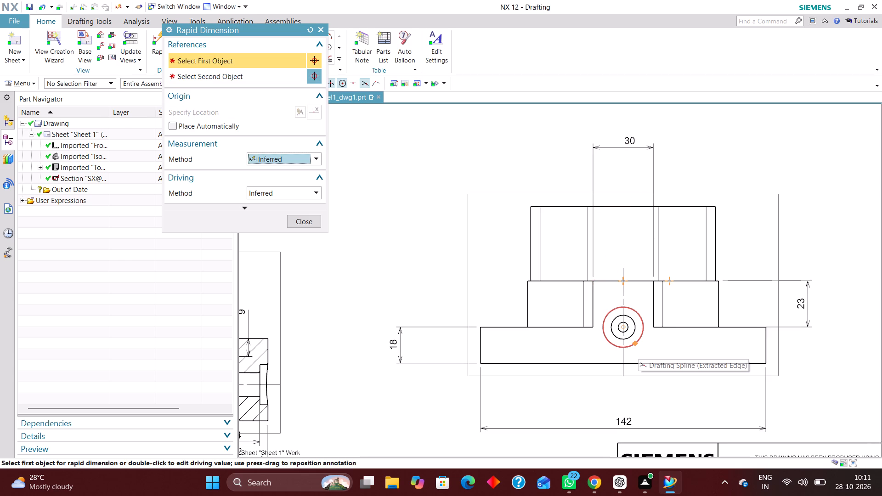
Add a Diametral dimension to the side hole's outermost circle, placed below and right of the flange.
scroll(566, 274, down, 1)
scroll(626, 324, up, 2)
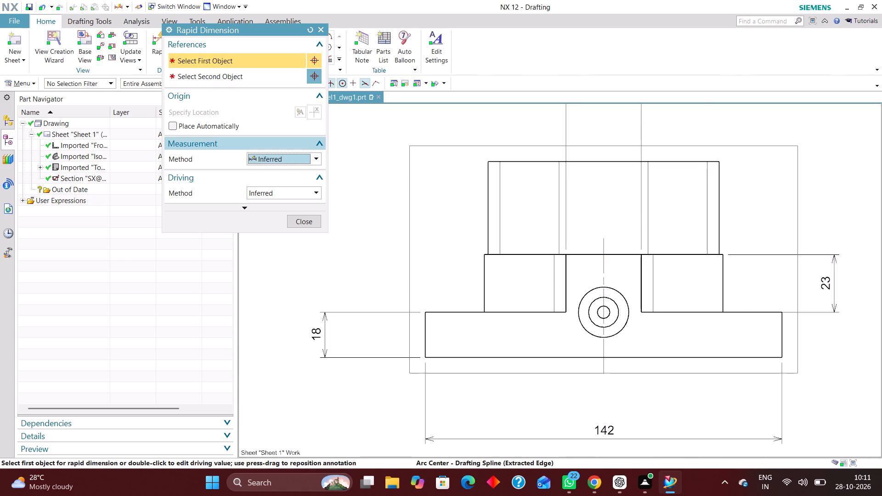
click(318, 157)
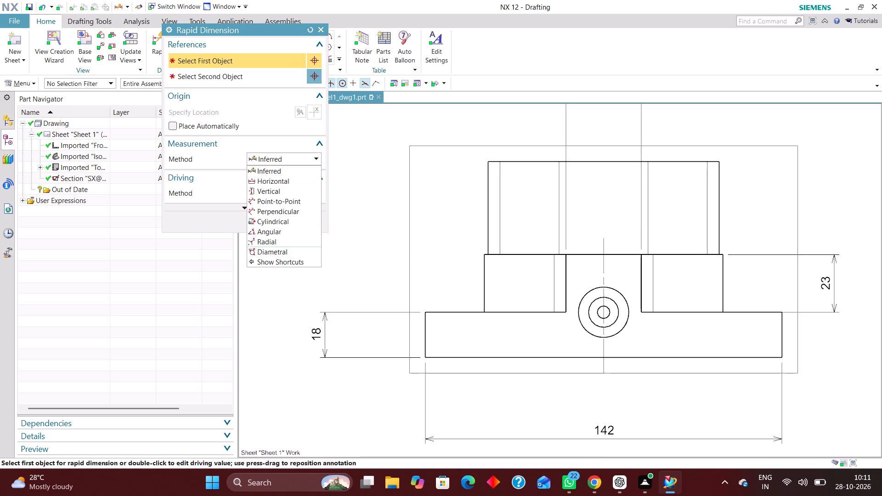
click(288, 249)
scroll(424, 231, down, 1)
scroll(583, 349, up, 2)
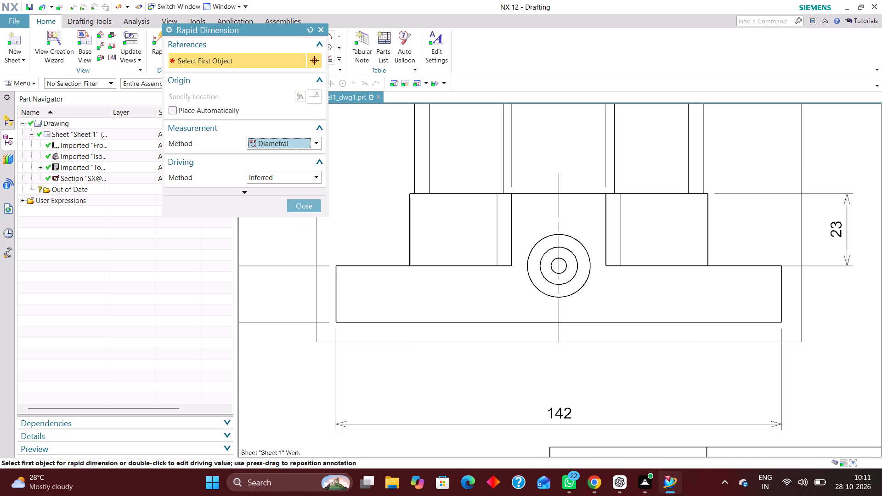
click(583, 284)
scroll(572, 331, down, 3)
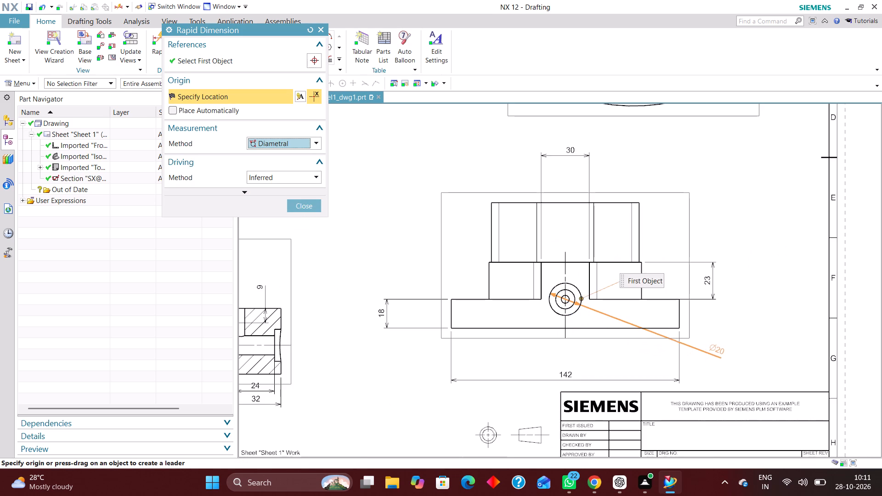
click(720, 347)
Add Diametral dimensions to the side hole's middle circle, placed at lower left, and innermost circle, placed at lower right.
scroll(557, 316, up, 5)
click(560, 304)
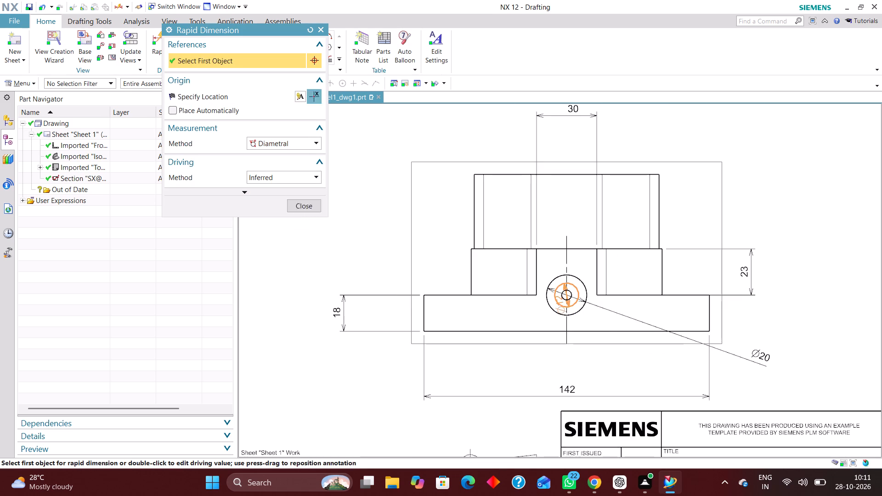
click(460, 365)
scroll(571, 303, up, 2)
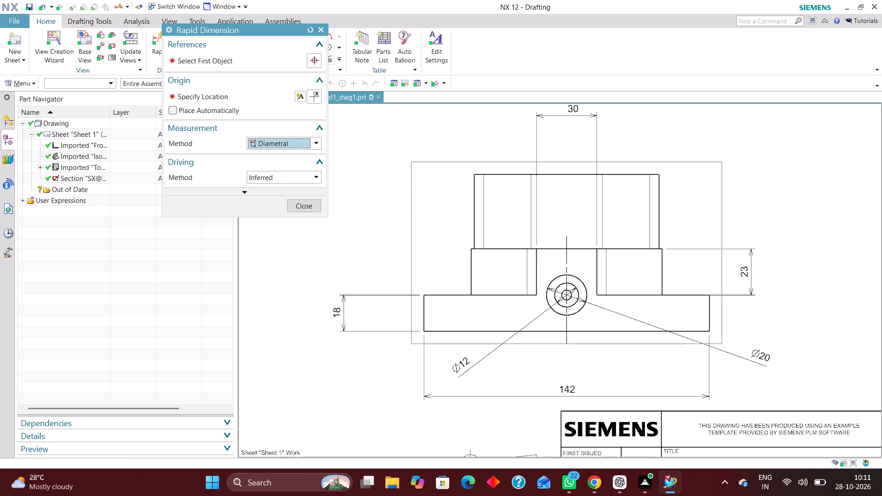
scroll(572, 303, up, 1)
click(569, 299)
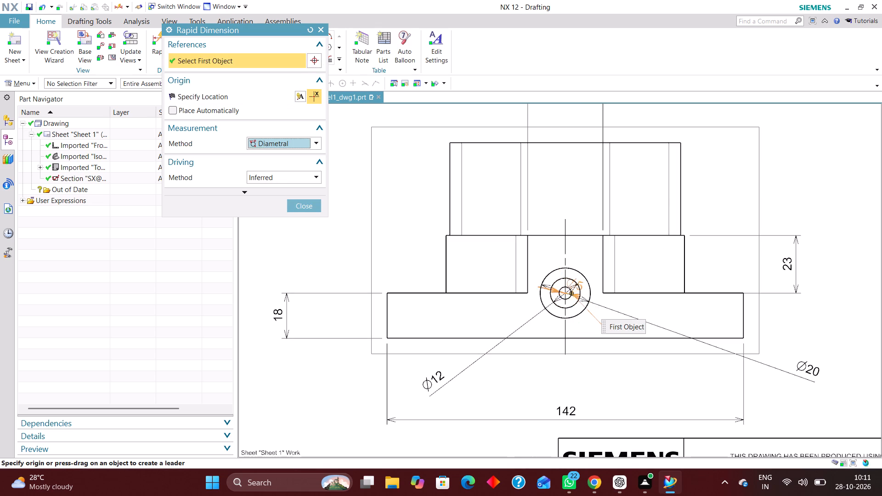
click(639, 366)
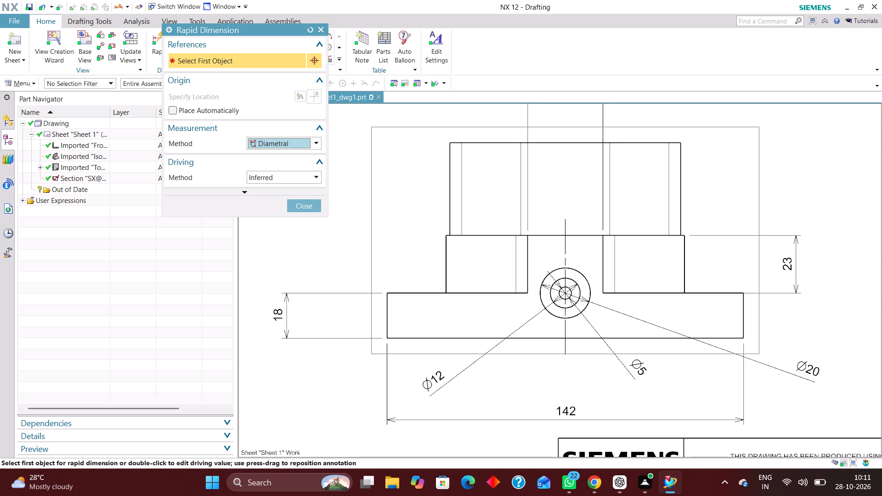
Set the front view's hidden lines to display as dashed lines.
click(310, 205)
right_click(428, 355)
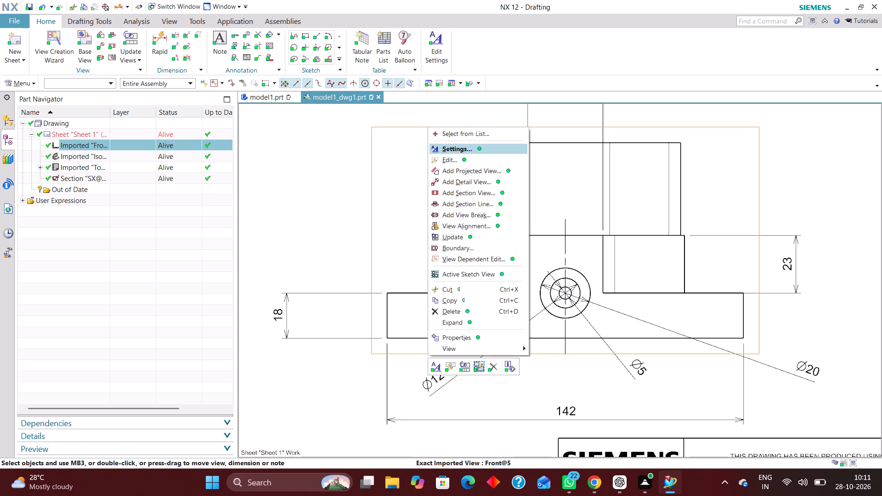
click(462, 148)
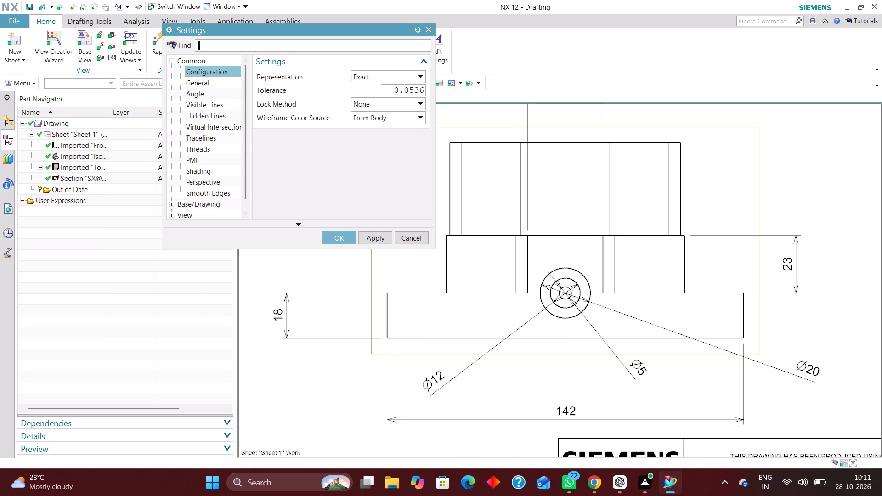
click(210, 118)
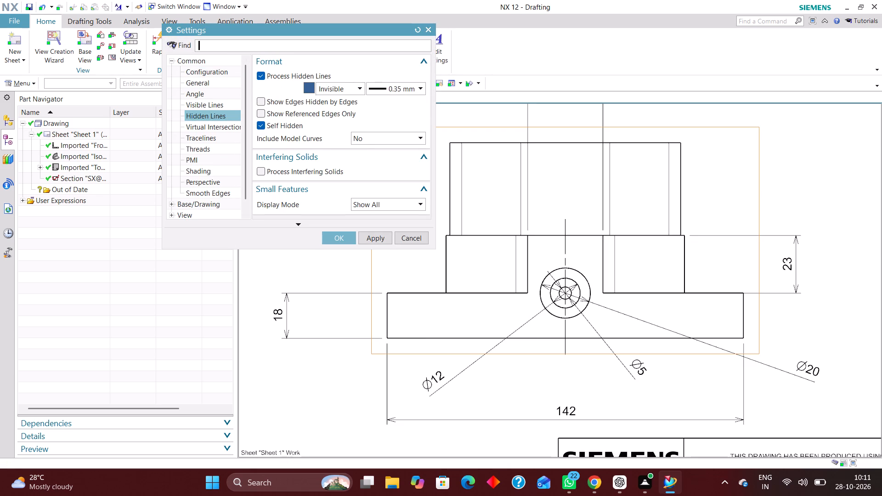
click(347, 90)
click(340, 117)
click(338, 240)
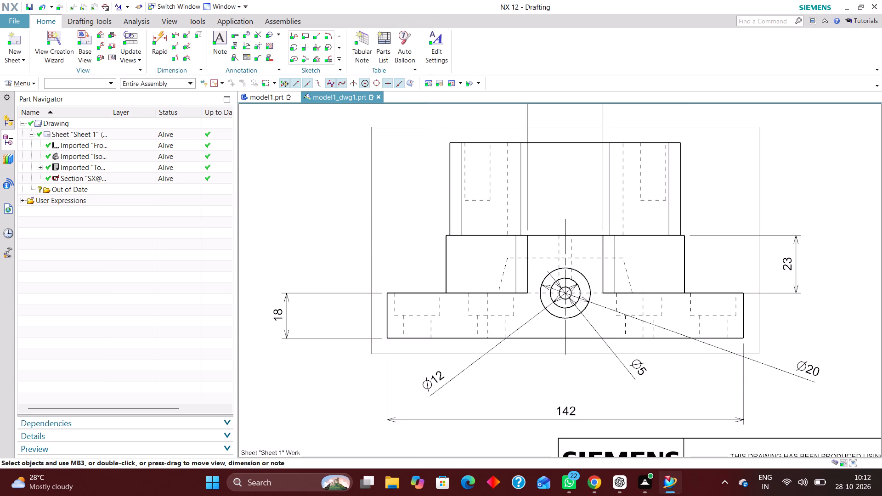
Add an Inferred dimension for the depth of the blind hole in the upper boss, placed left of the front view.
scroll(527, 270, down, 2)
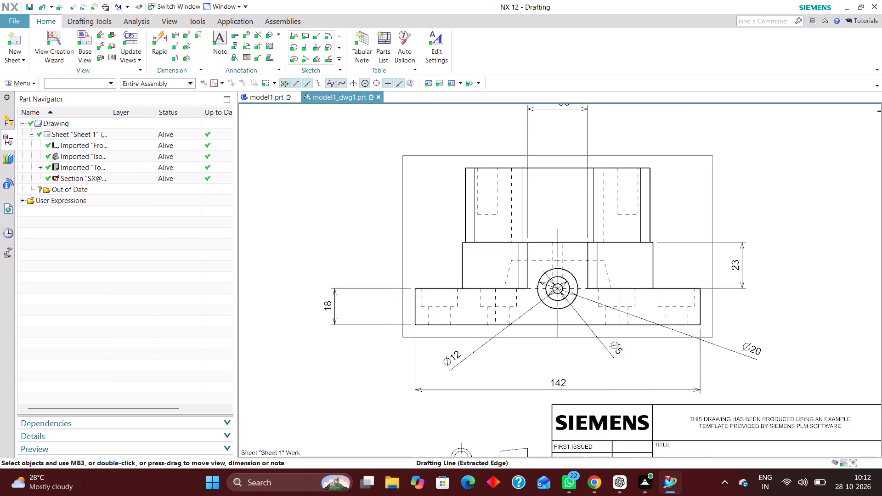
scroll(488, 214, up, 3)
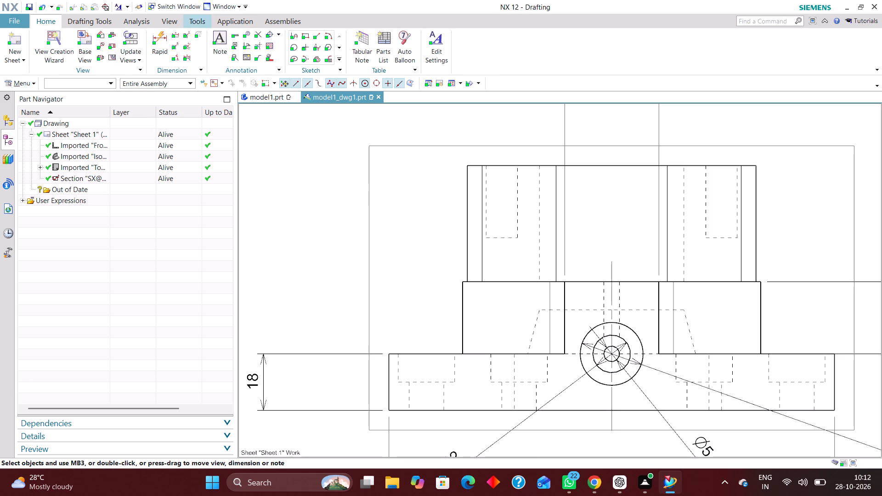
click(161, 37)
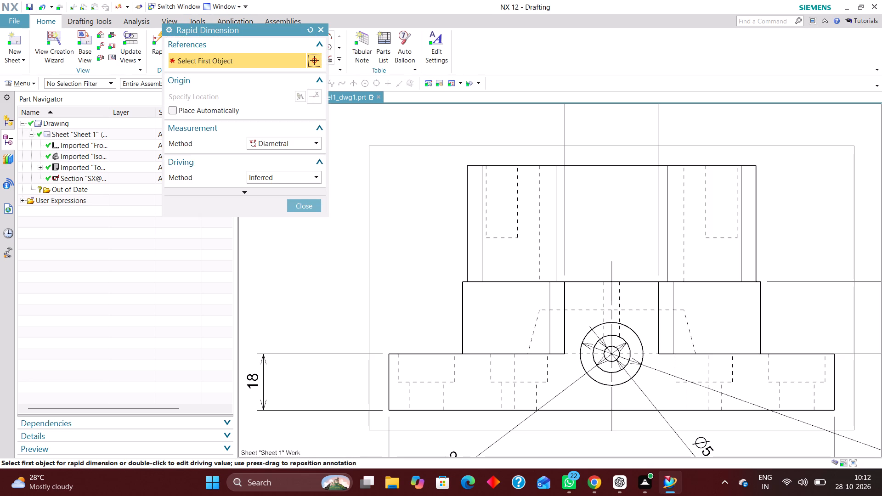
click(311, 141)
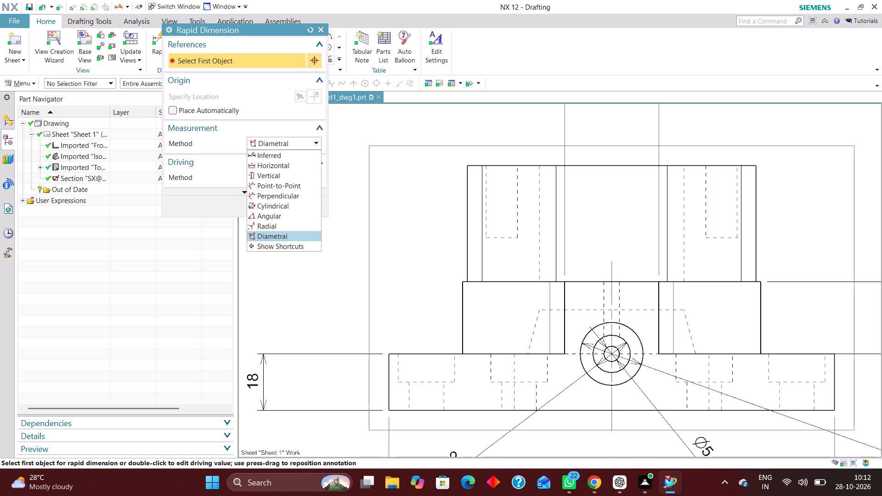
click(299, 153)
click(464, 164)
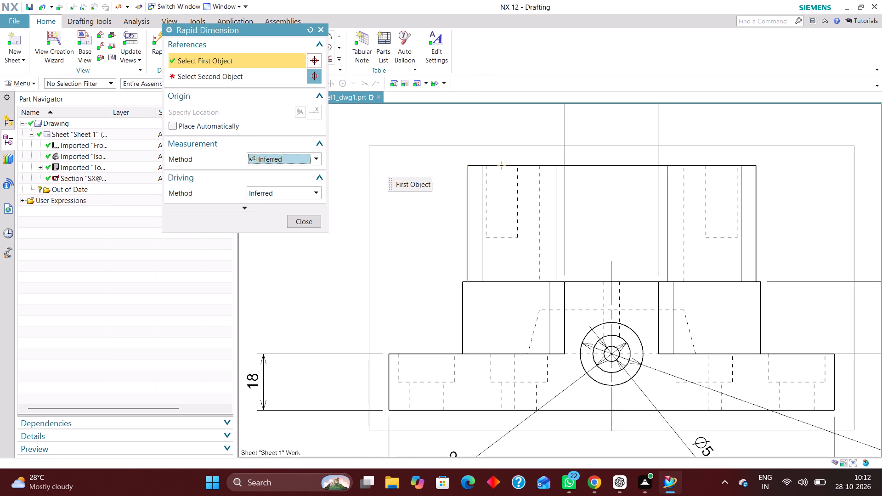
click(499, 237)
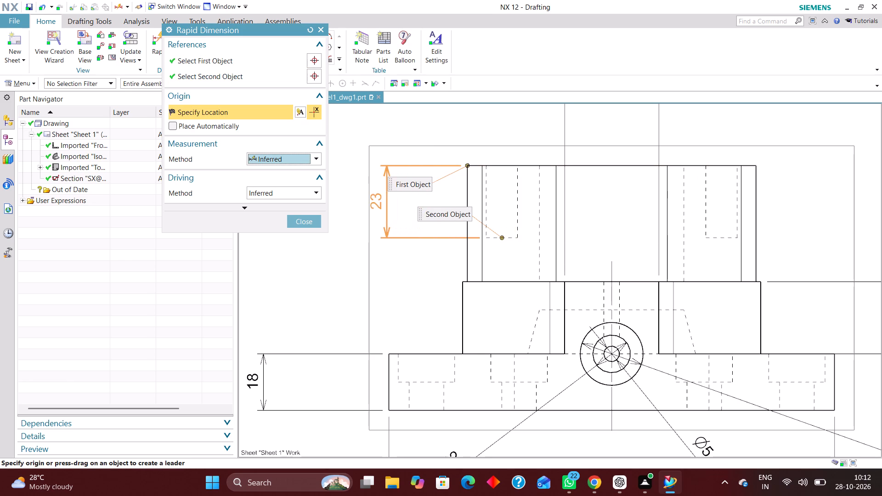
click(351, 198)
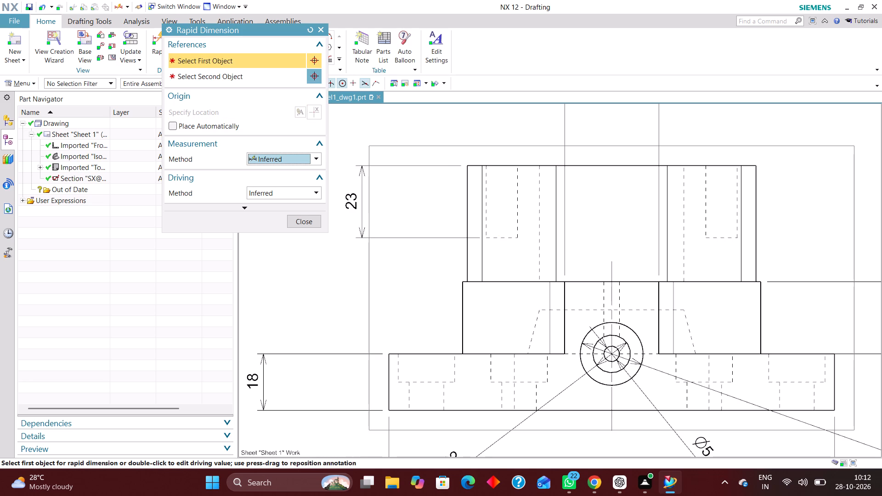
Dimension the depth of the flange hole's counterbore from the flange's top face, placed left of the front view.
scroll(438, 220, down, 1)
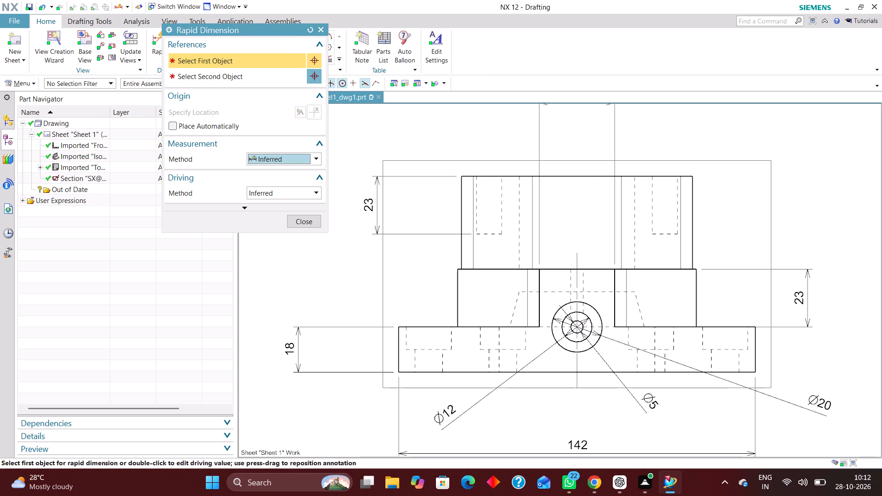
scroll(516, 194, down, 3)
scroll(459, 287, up, 5)
scroll(463, 241, up, 4)
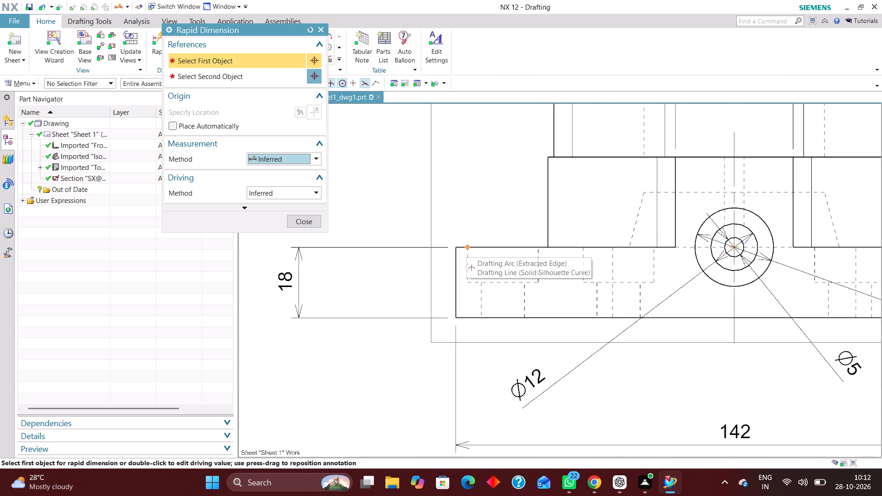
click(466, 245)
click(467, 282)
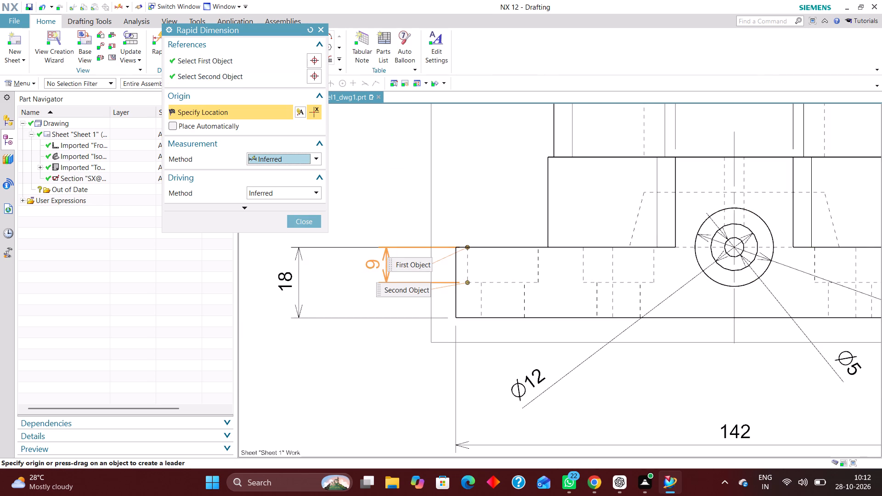
click(373, 212)
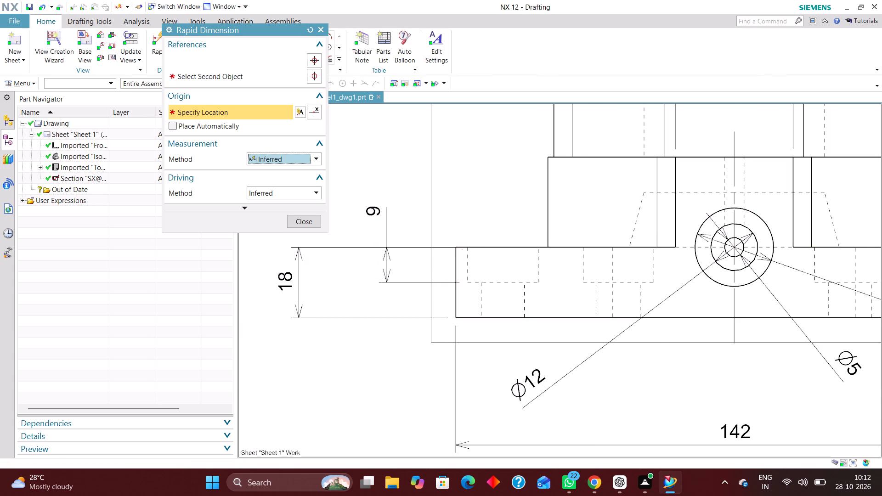
scroll(367, 342, down, 2)
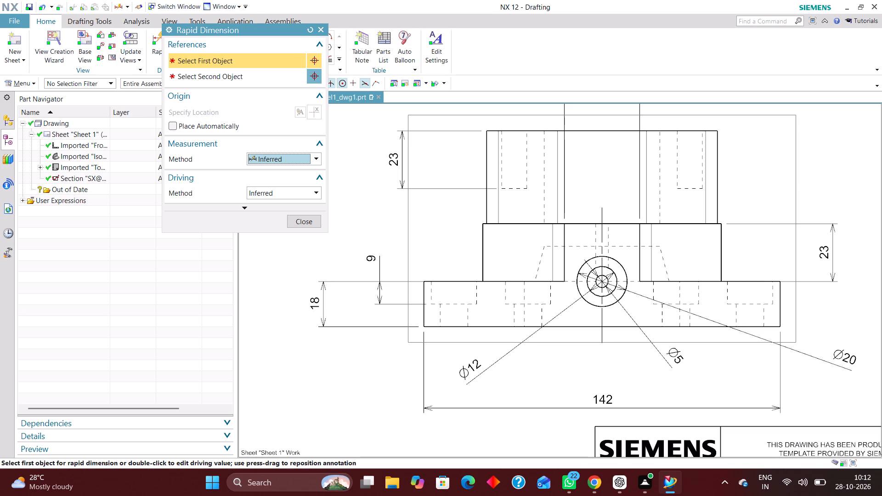
click(303, 221)
In model1.prt, set the two holes in the upper boss's top face to 15 mm depth and a 113° tip angle.
scroll(536, 242, down, 5)
scroll(524, 292, down, 2)
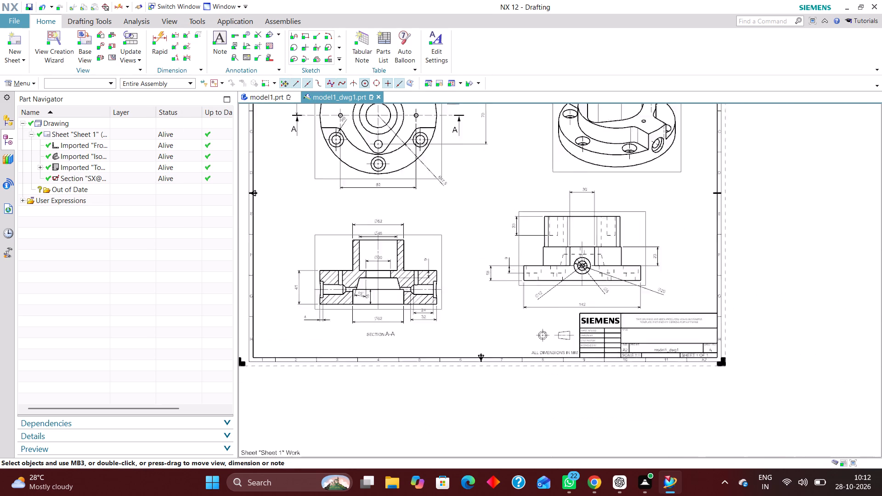
scroll(527, 295, down, 1)
scroll(547, 227, up, 2)
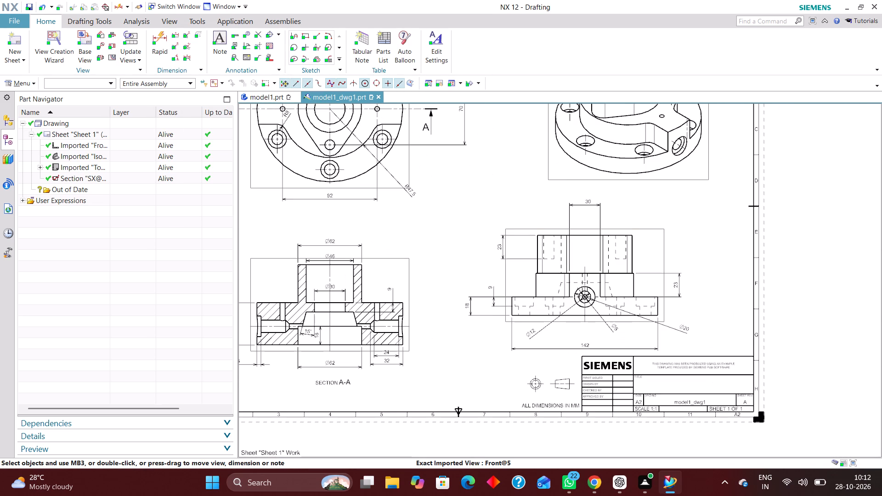
click(257, 96)
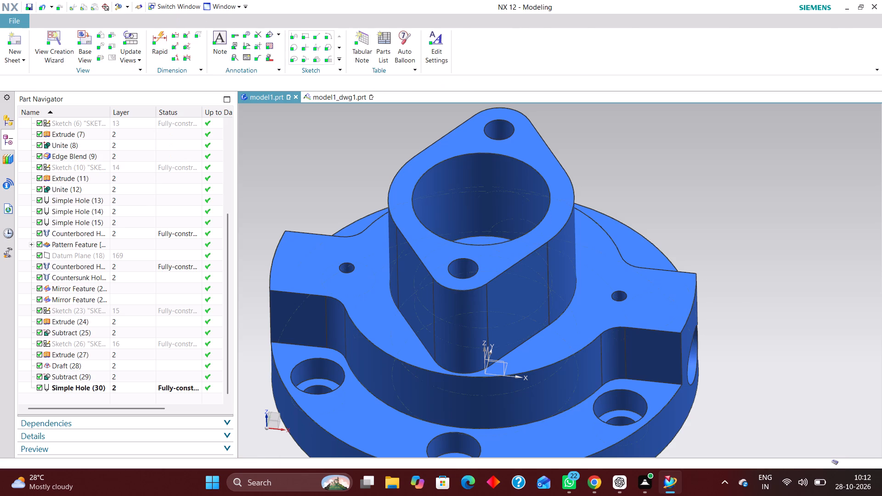
double_click(467, 263)
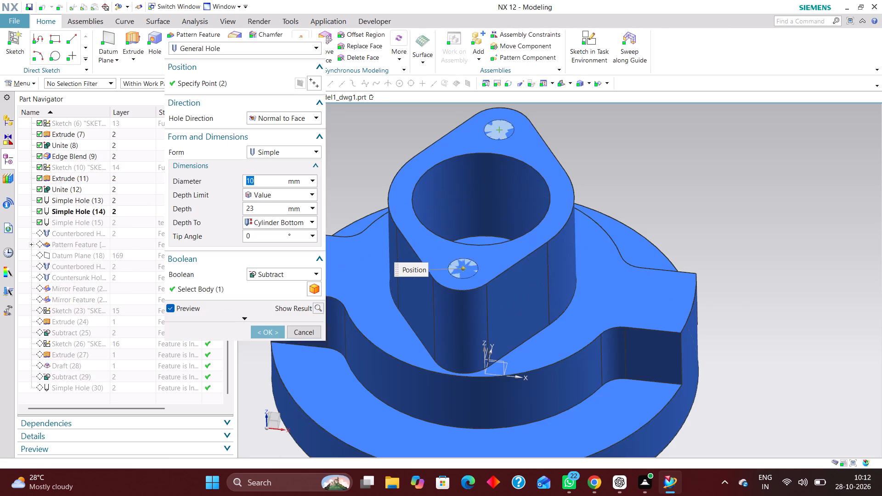
drag(260, 207, 215, 205)
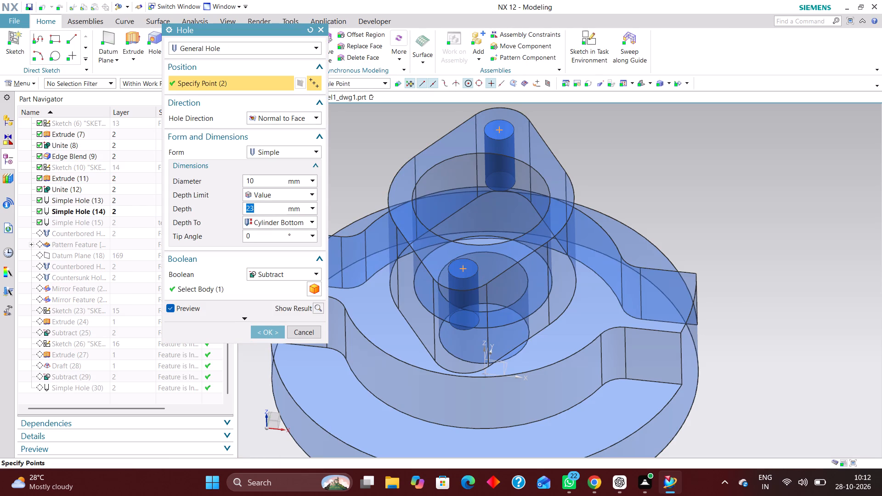
text(15)
drag(251, 235, 233, 238)
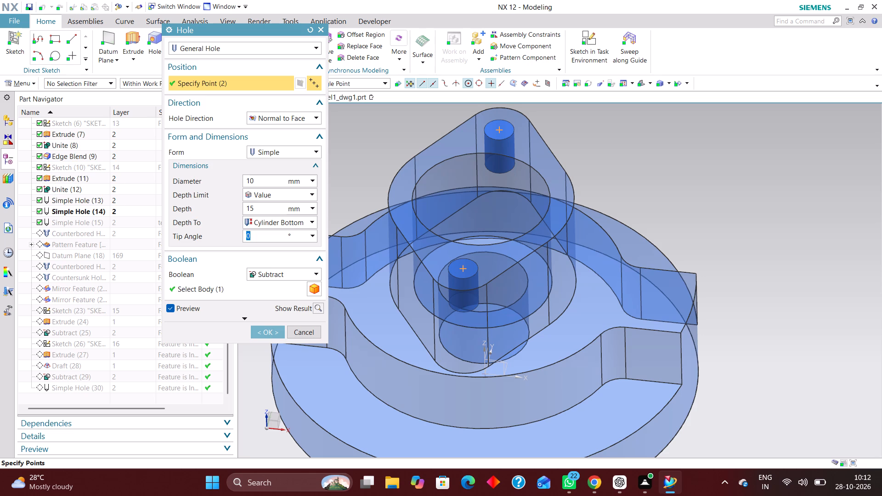
text(113)
key(Return)
click(274, 330)
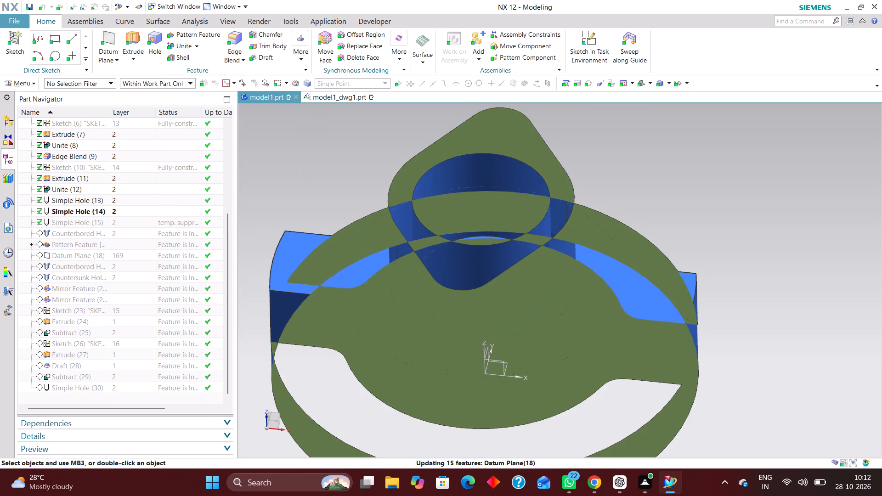
Set the C-Bore Depth of the flange's patterned counterbored hole to 11 mm.
scroll(645, 208, down, 2)
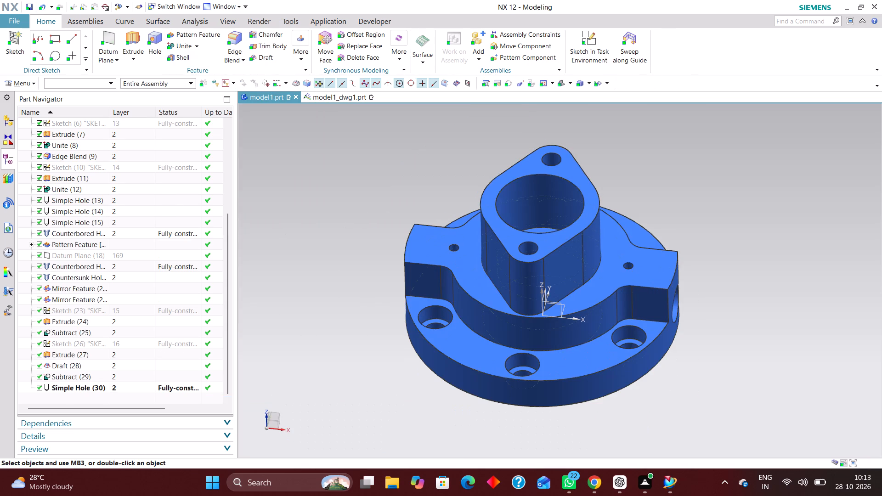
scroll(655, 207, up, 1)
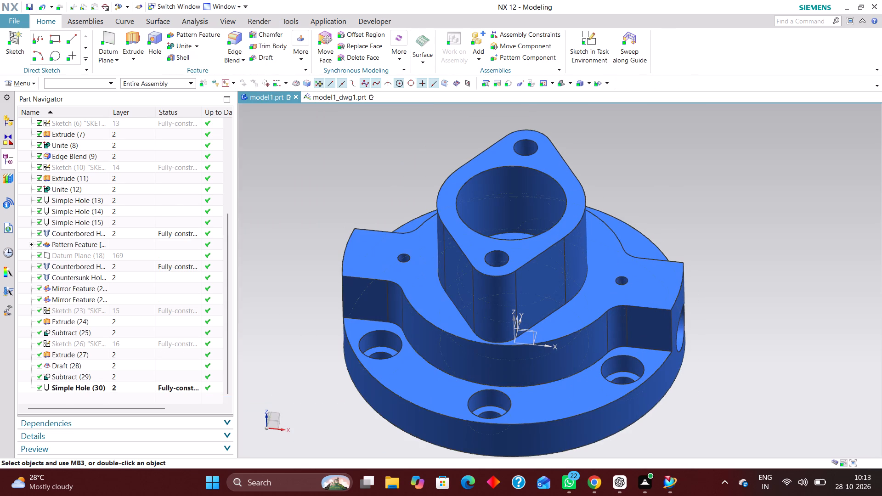
click(494, 393)
double_click(687, 205)
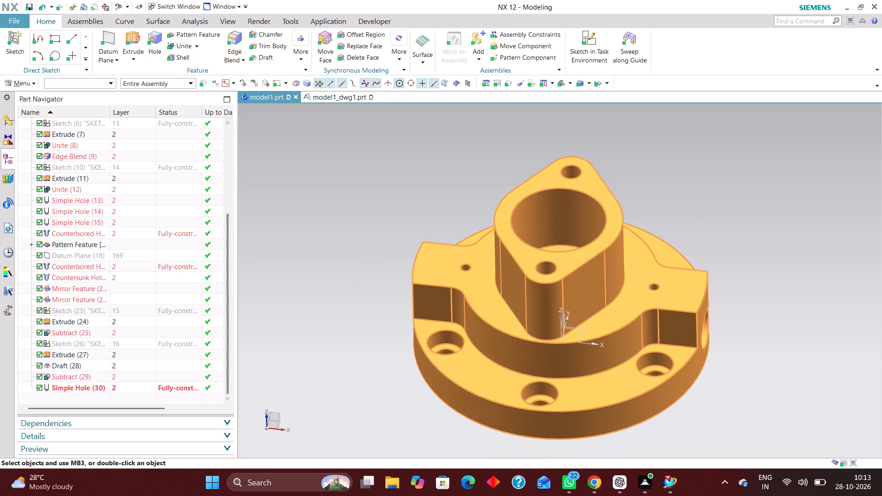
click(266, 297)
click(115, 273)
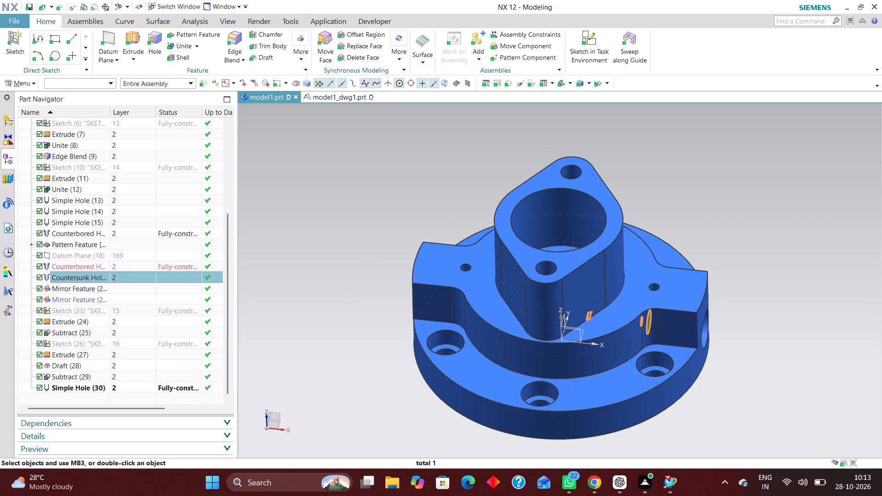
scroll(96, 329, down, 1)
click(91, 246)
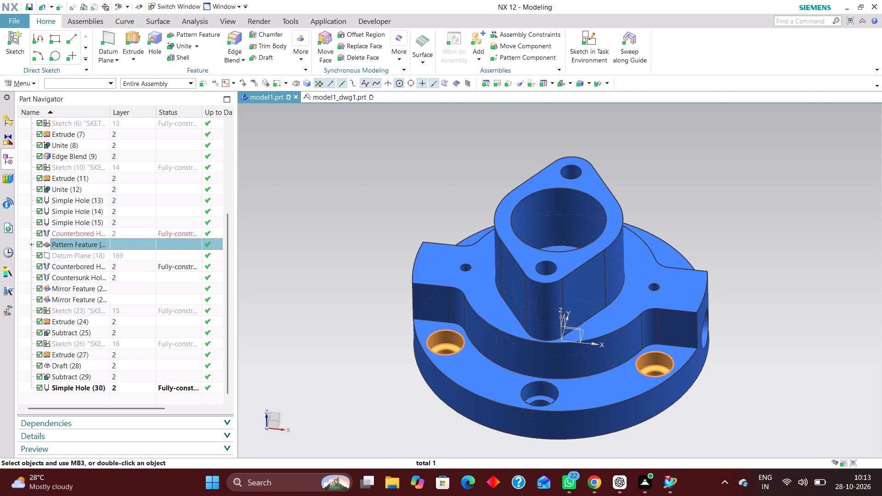
click(93, 232)
right_click(93, 231)
click(124, 259)
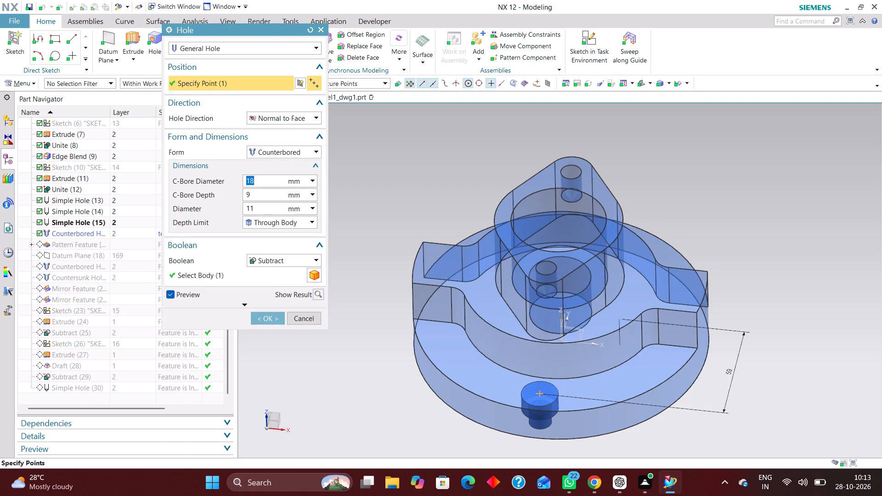
drag(255, 196, 230, 195)
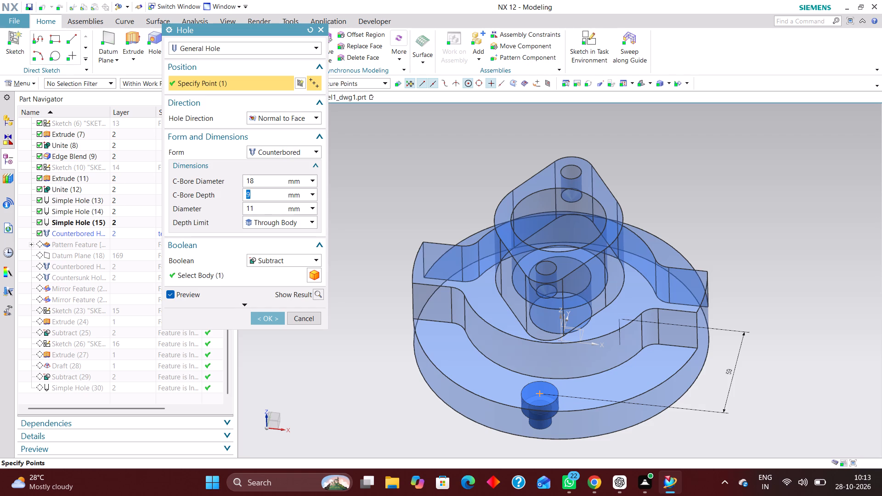
text(11)
key(Return)
click(263, 316)
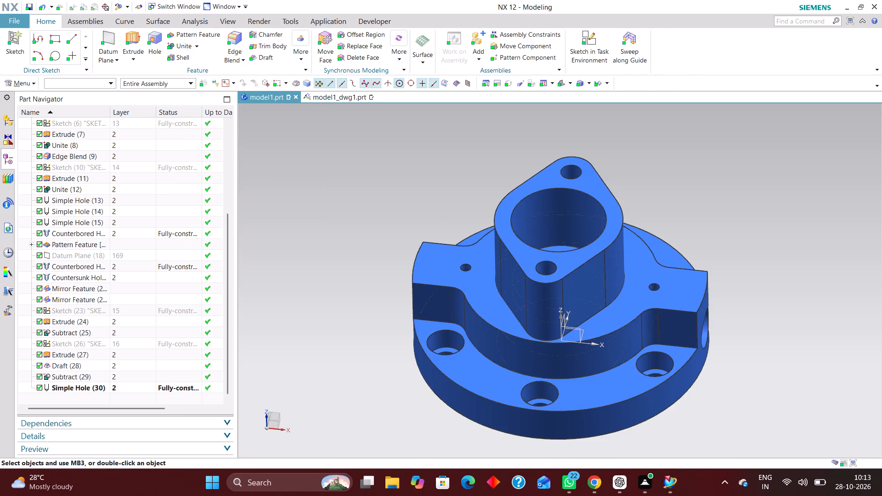
Return to model1_dwg1.prt, update the out-of-date drawing views, and refresh the sheet display.
click(340, 96)
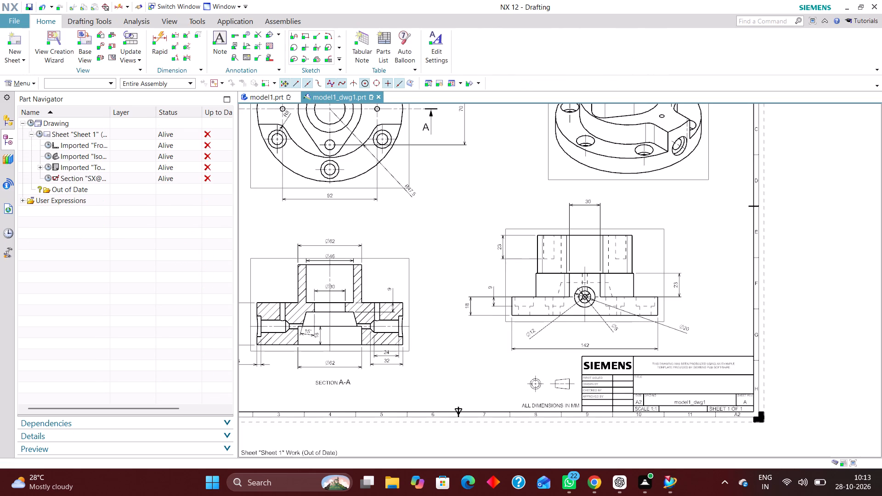
click(31, 119)
scroll(550, 310, down, 2)
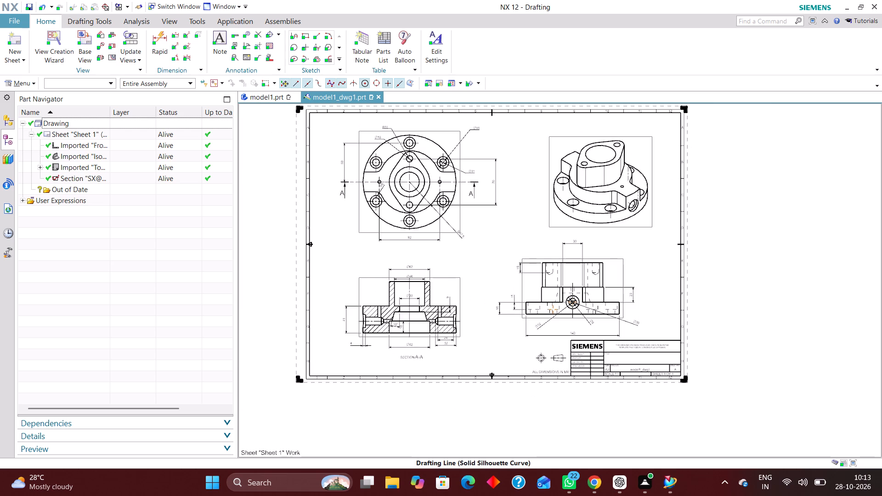
scroll(478, 277, up, 1)
scroll(541, 275, up, 4)
scroll(362, 253, down, 2)
right_click(468, 195)
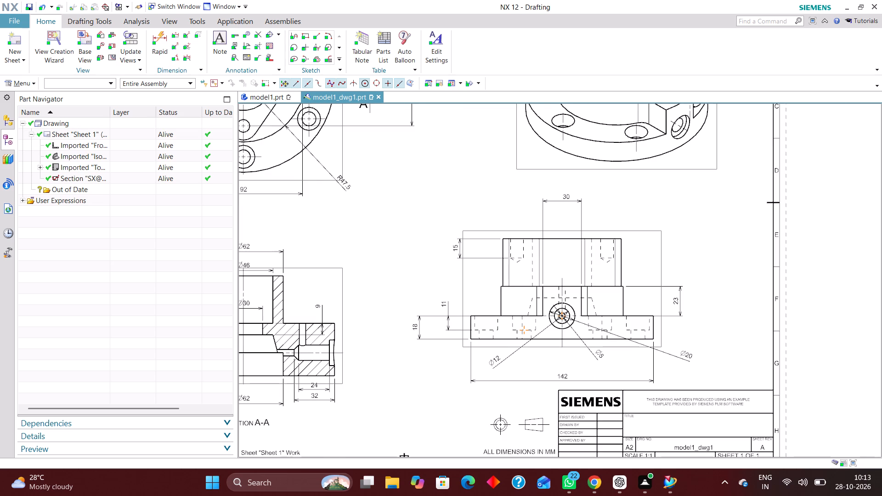
click(504, 245)
right_click(445, 183)
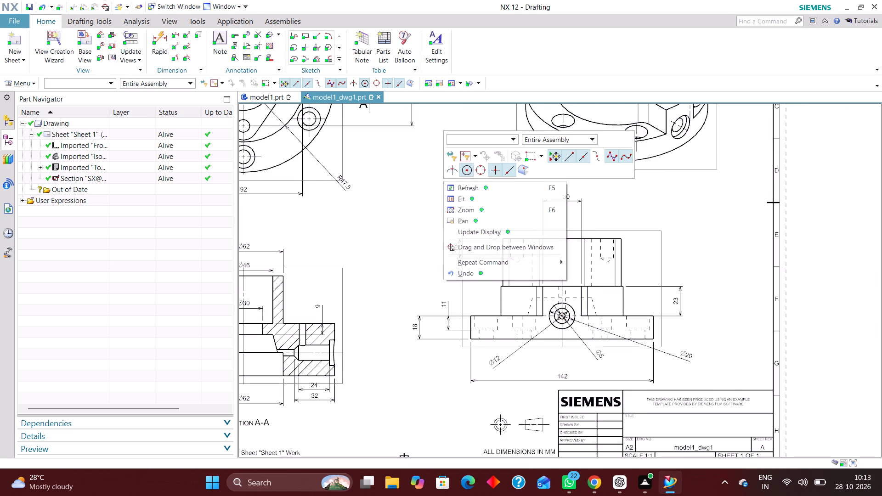
click(492, 233)
scroll(441, 228, down, 3)
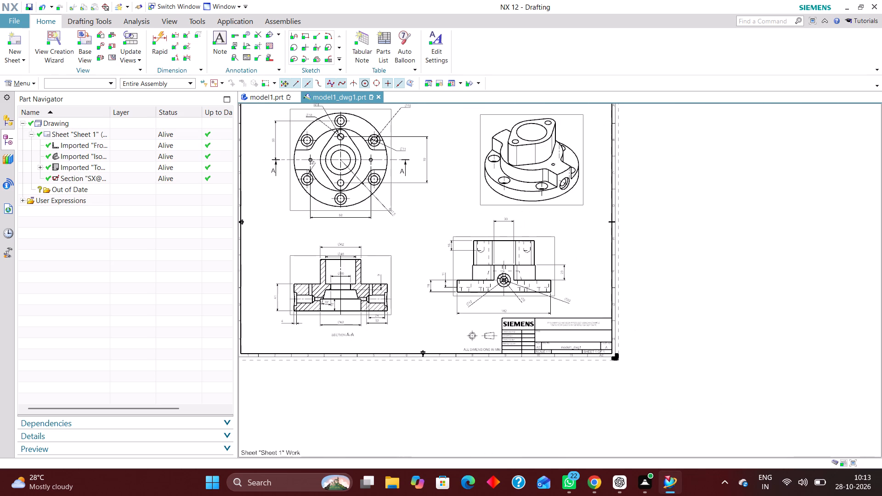
right_drag(447, 200, 369, 251)
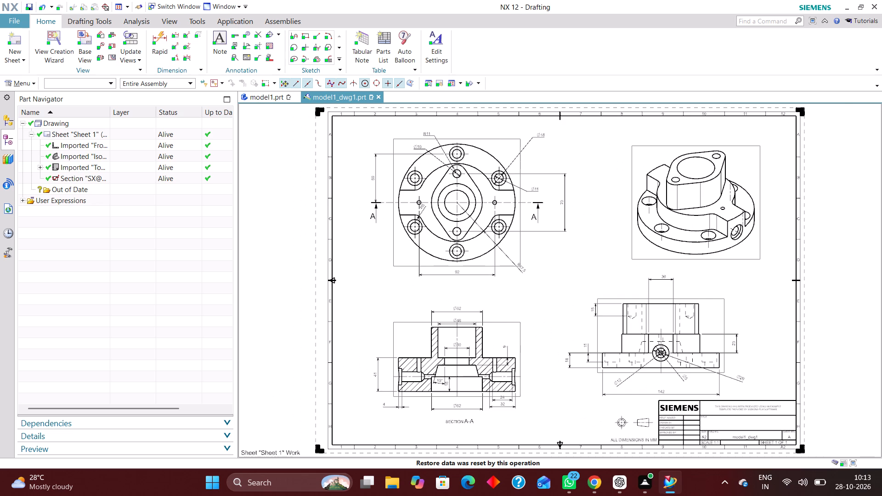
Add an Inferred dimension for the height of the conical tip of the left blind hole in the front view's upper boss.
scroll(754, 390, up, 4)
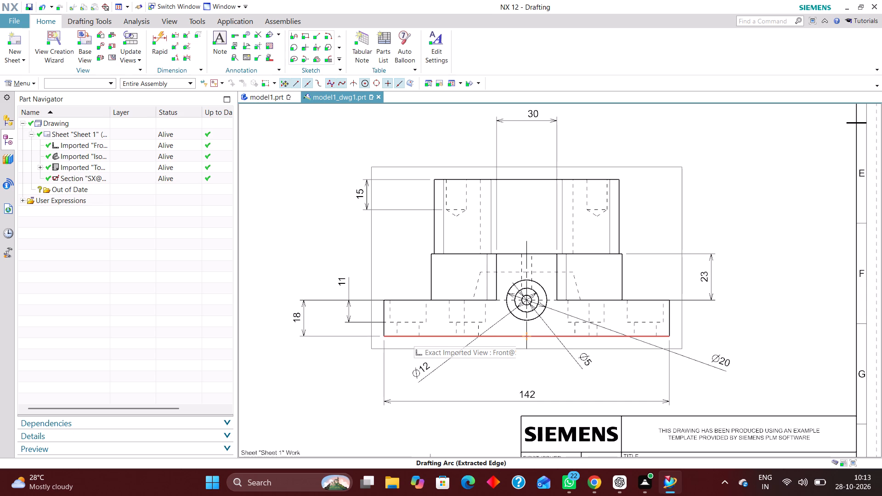
scroll(450, 209, up, 3)
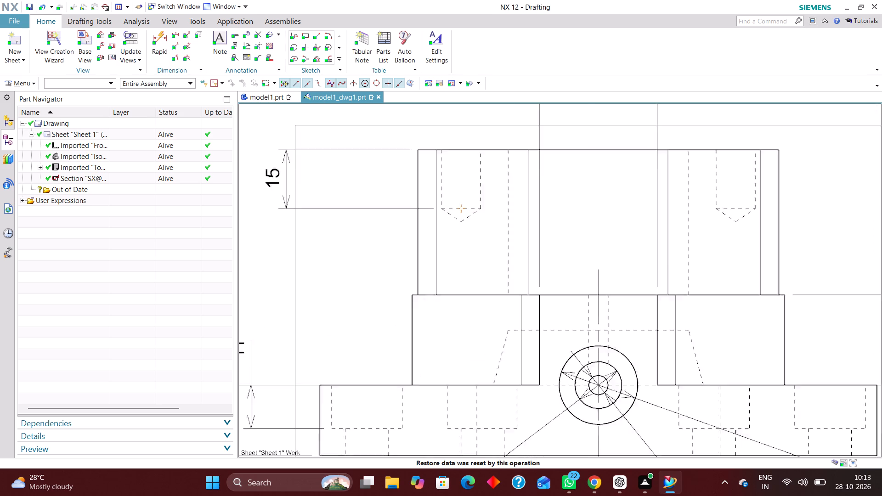
scroll(453, 214, up, 3)
scroll(462, 266, down, 3)
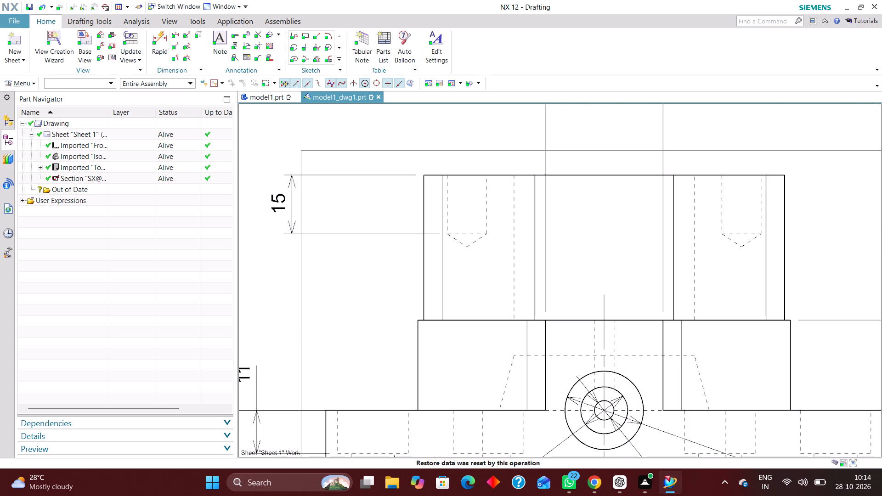
click(158, 37)
scroll(464, 242, up, 3)
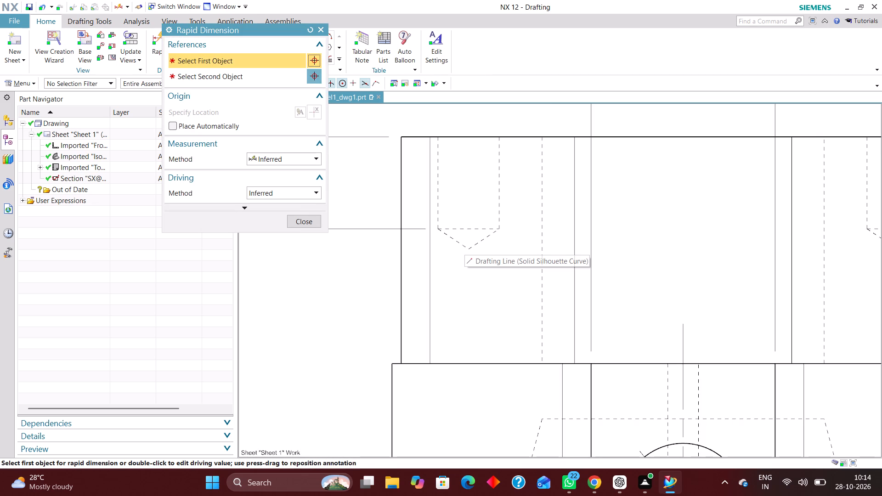
click(502, 228)
click(467, 248)
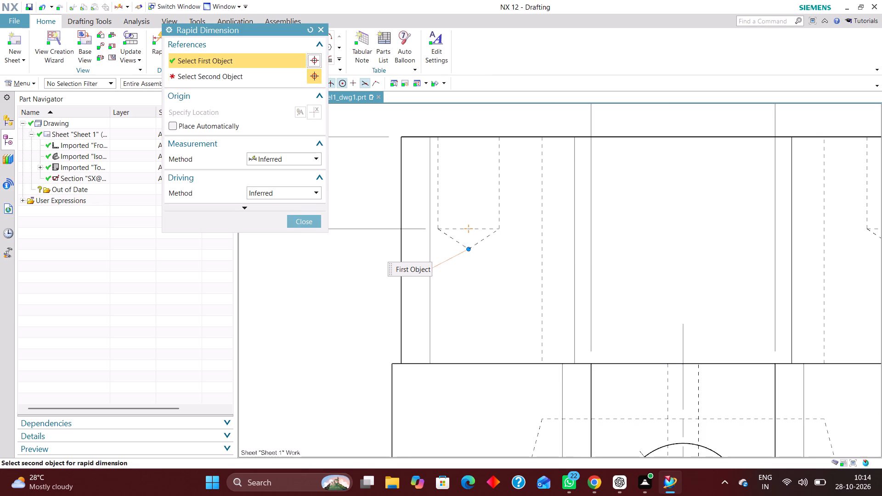
click(466, 230)
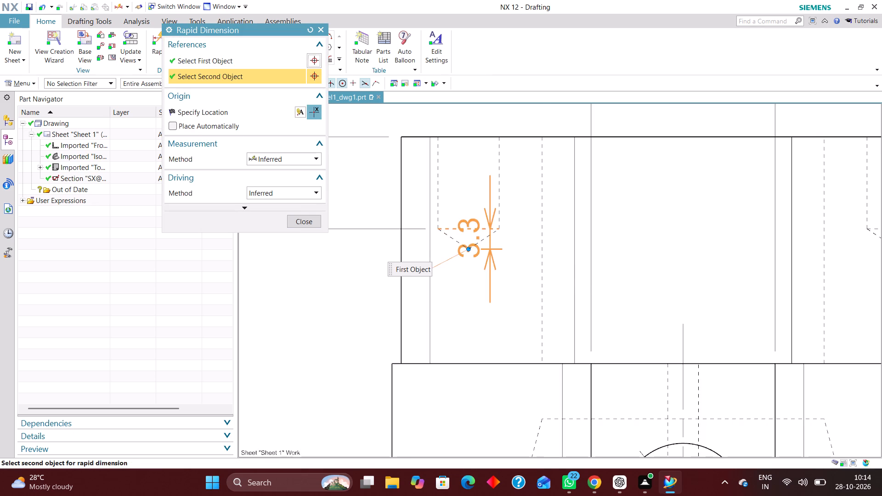
click(627, 184)
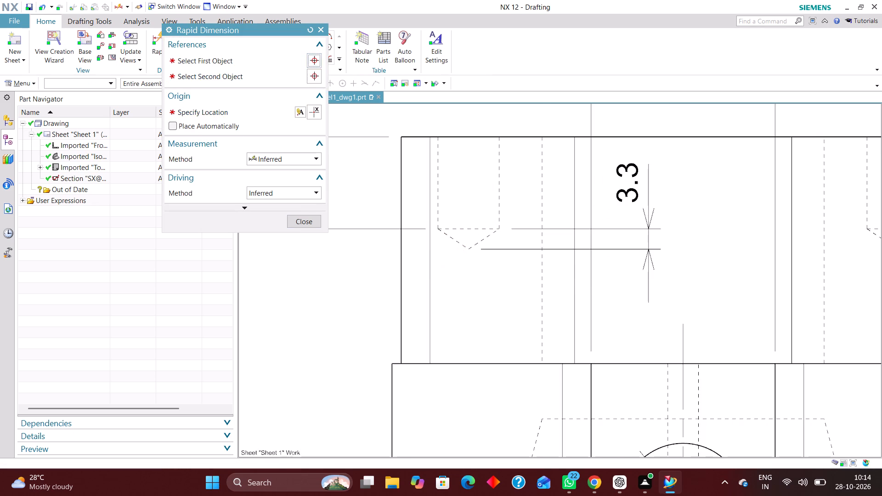
click(314, 226)
click(306, 222)
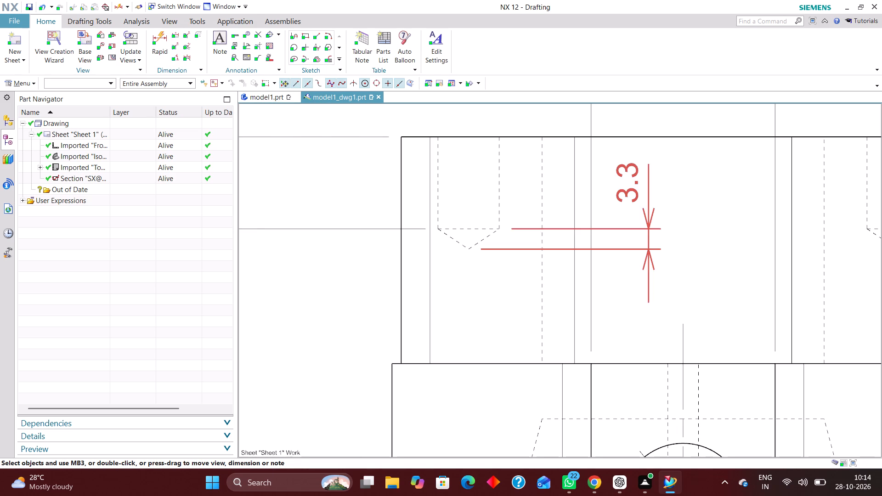
Set the hole tip's height dimension to show no decimal places.
double_click(639, 189)
click(707, 283)
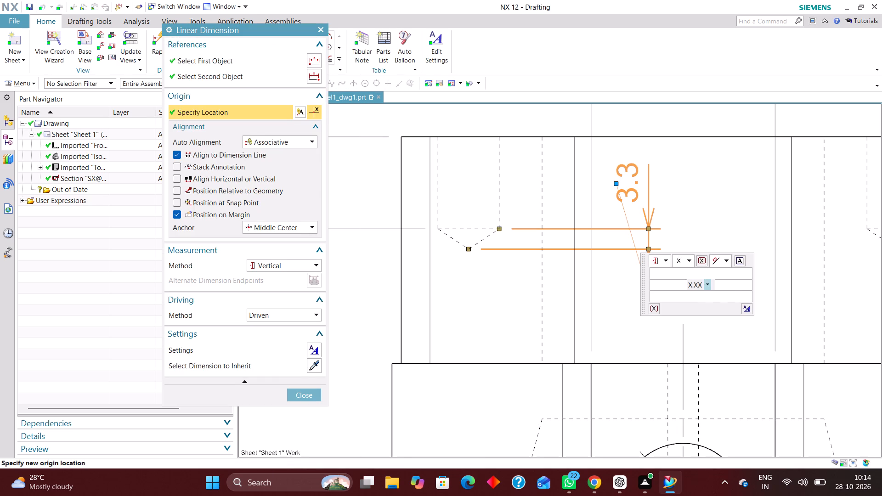
click(716, 296)
click(311, 394)
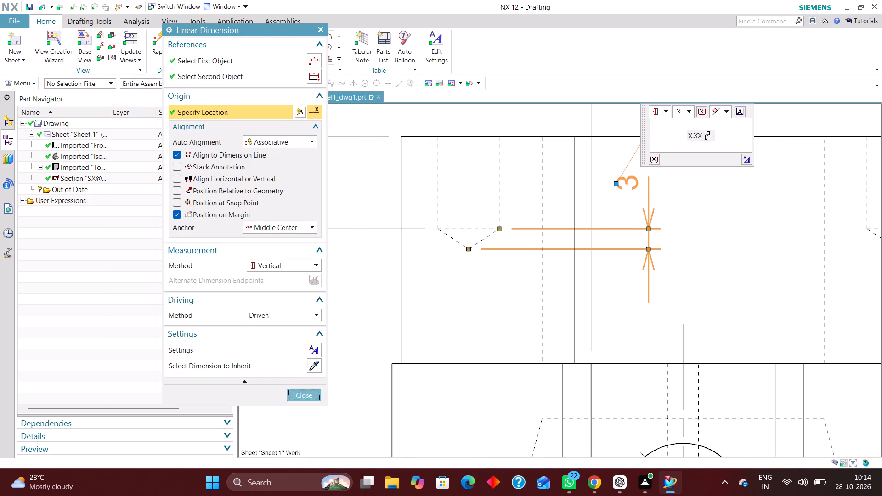
Move the hole tip's height dimension closer to the left blind hole, with its text below the arrows.
scroll(523, 281, down, 2)
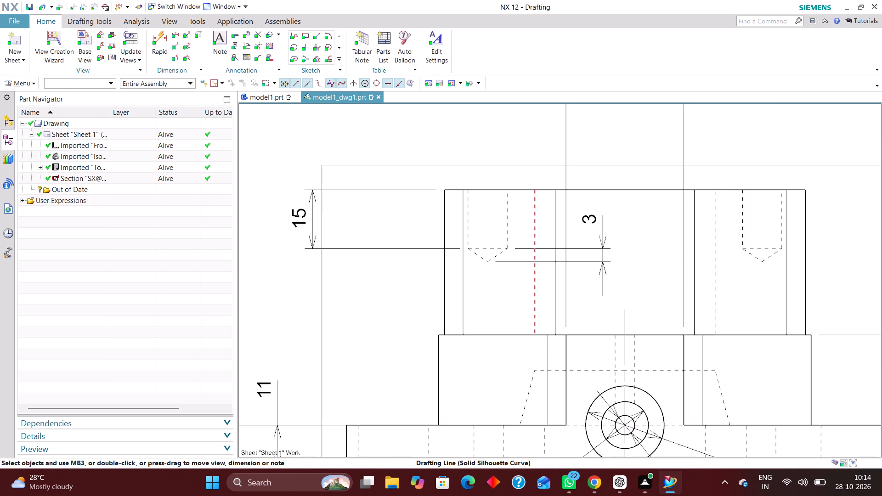
drag(590, 214, 591, 263)
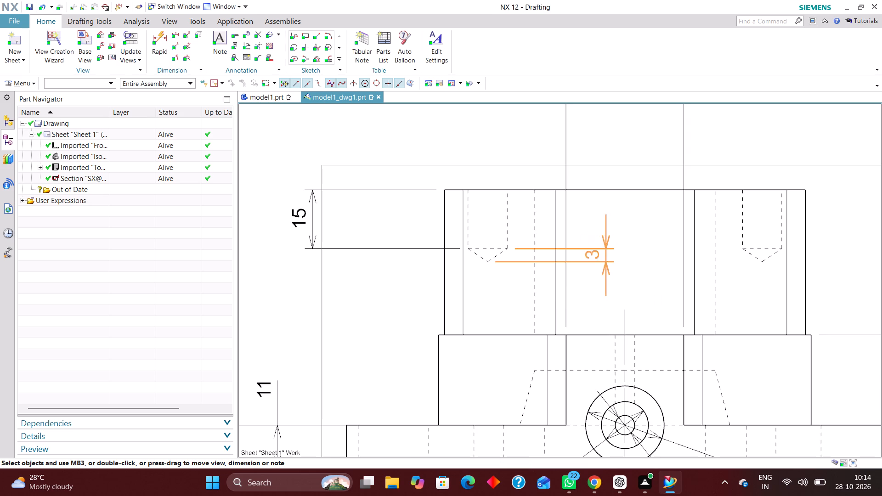
drag(591, 263, 515, 299)
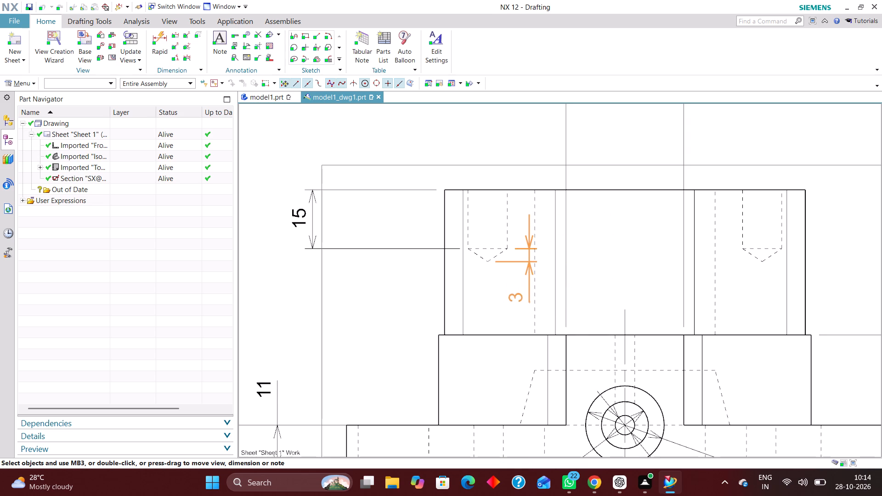
drag(515, 299, 515, 302)
Dimension the overall height from the flange's bottom edge to the boss's top edge, placed right of the front view.
scroll(458, 285, down, 2)
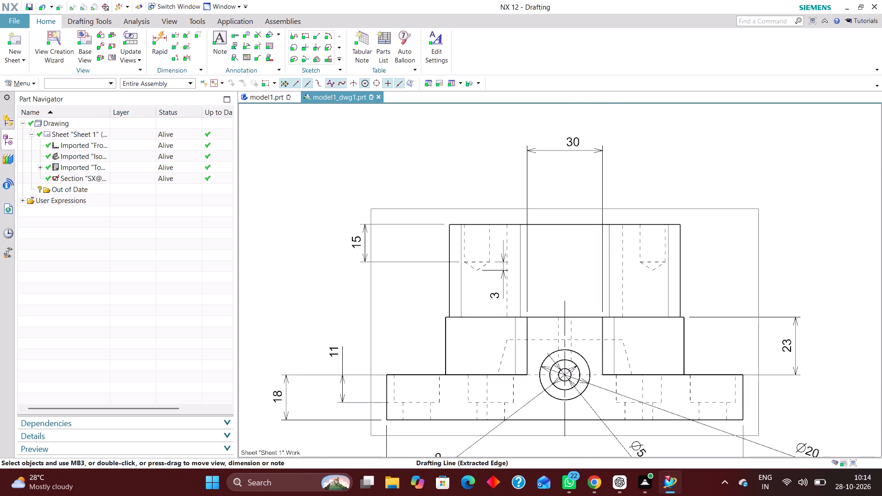
scroll(561, 253, down, 2)
scroll(715, 337, up, 1)
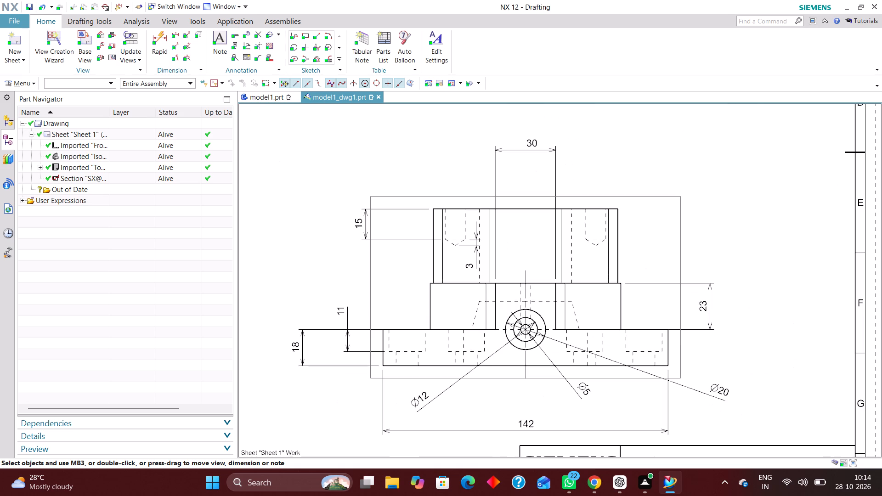
drag(275, 60, 272, 55)
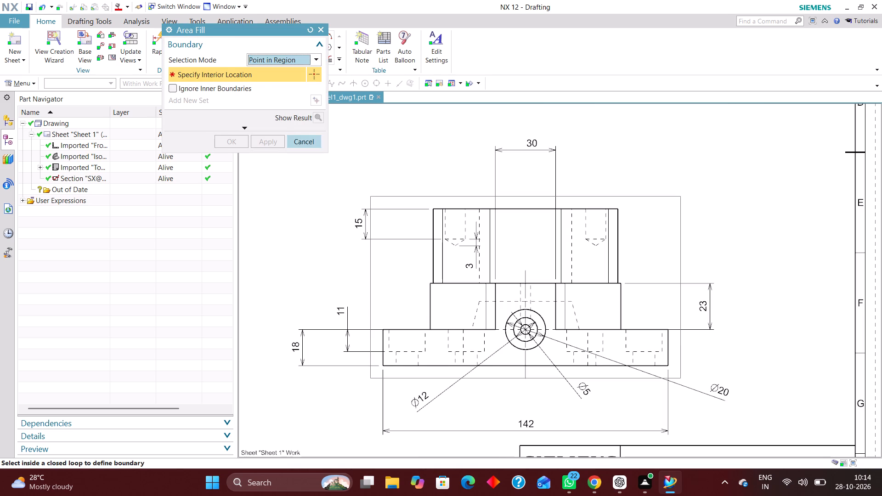
click(315, 140)
click(157, 37)
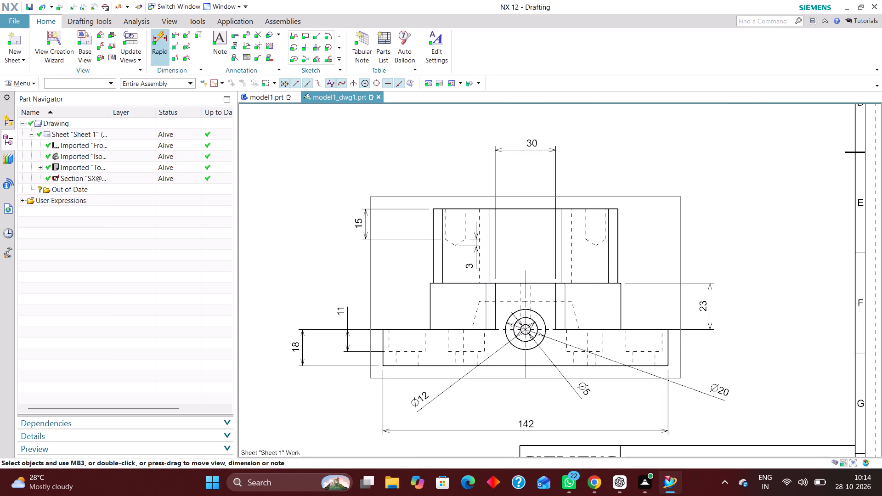
click(669, 366)
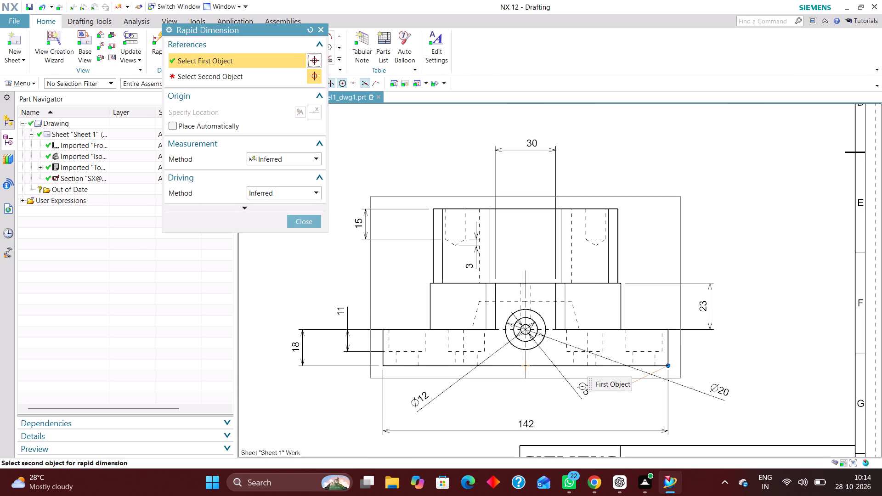
click(619, 206)
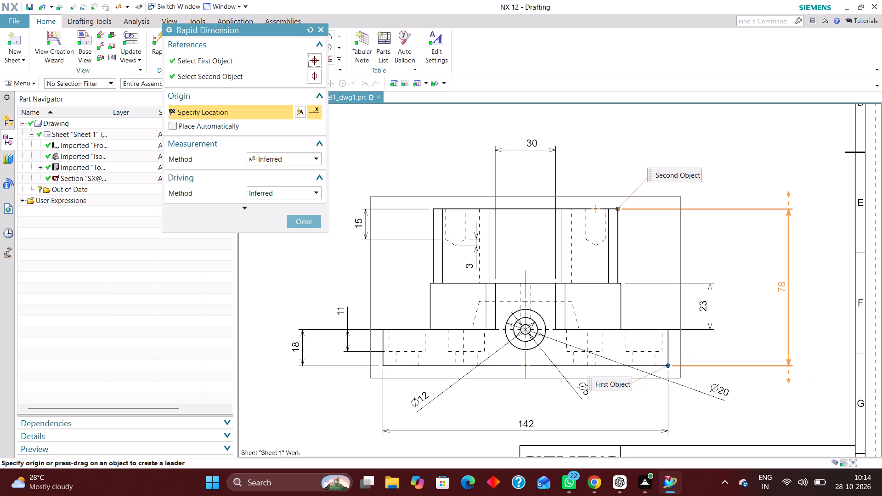
click(756, 285)
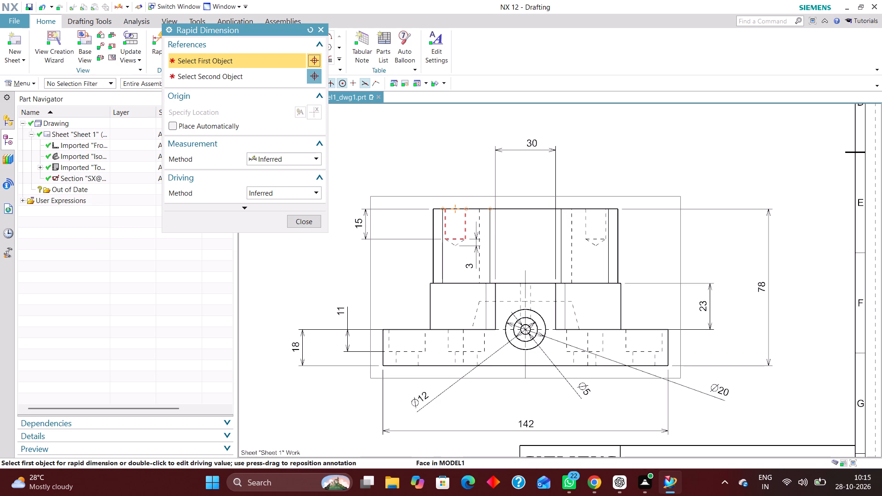
click(308, 221)
Set the front view's Ø12 dimension to Horizontal Text orientation with the Text above Stub position.
scroll(504, 240, down, 1)
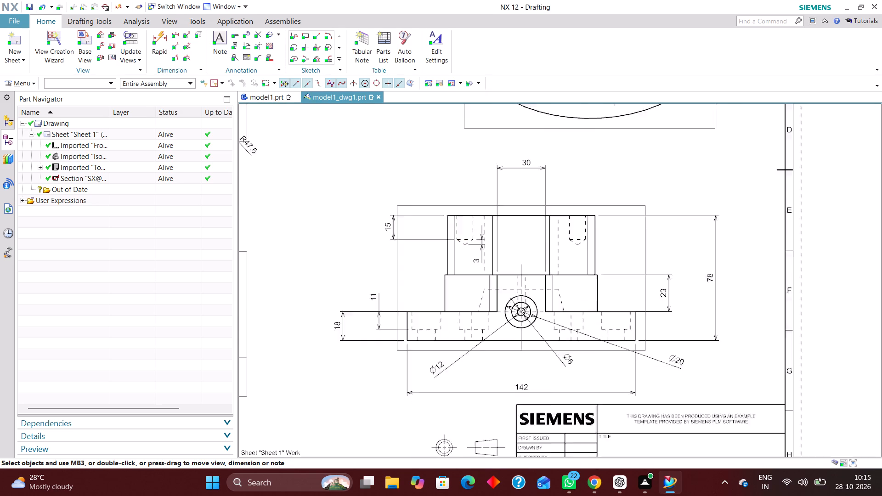
scroll(501, 241, down, 2)
scroll(489, 245, up, 4)
scroll(429, 271, down, 3)
scroll(430, 343, up, 3)
double_click(407, 370)
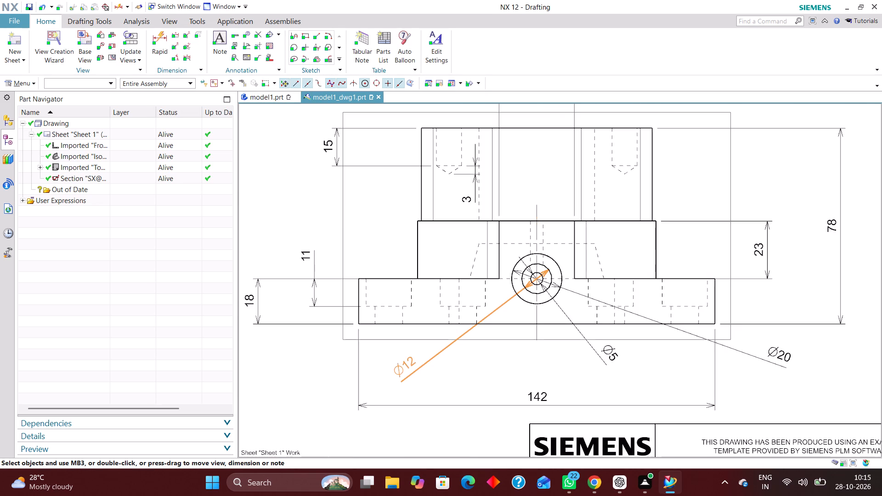
click(357, 433)
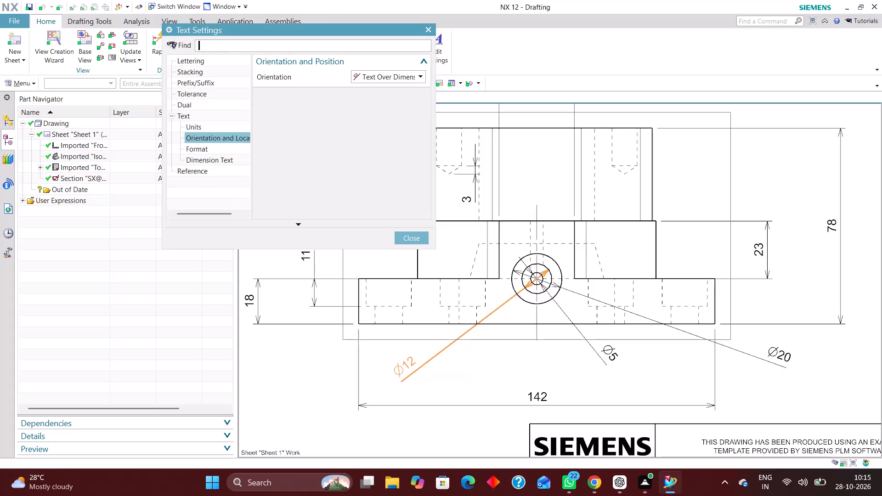
click(396, 73)
click(395, 92)
click(406, 86)
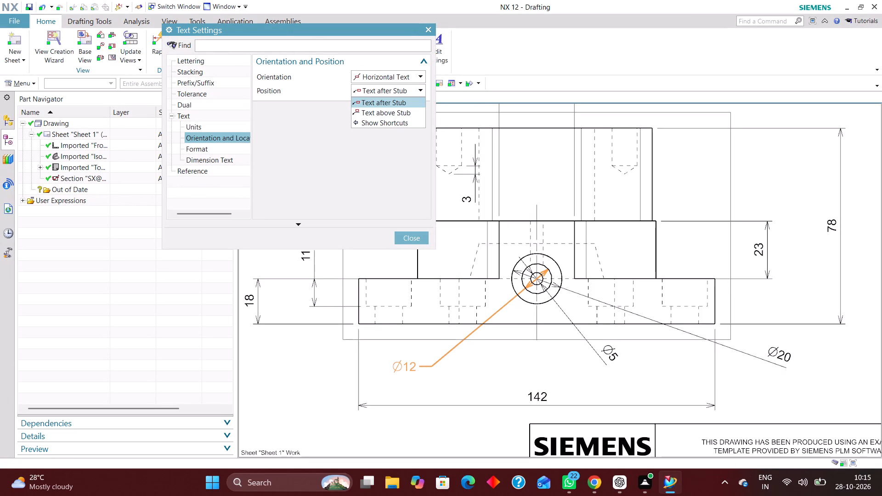
click(404, 113)
click(415, 240)
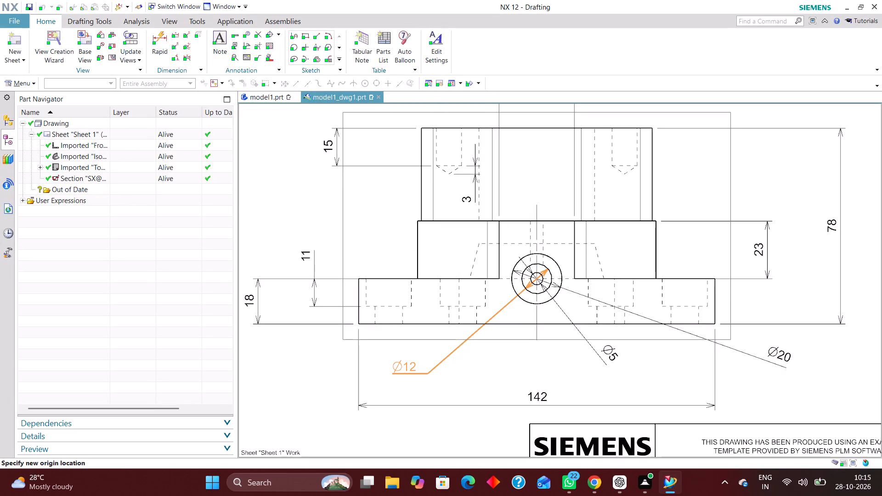
click(307, 193)
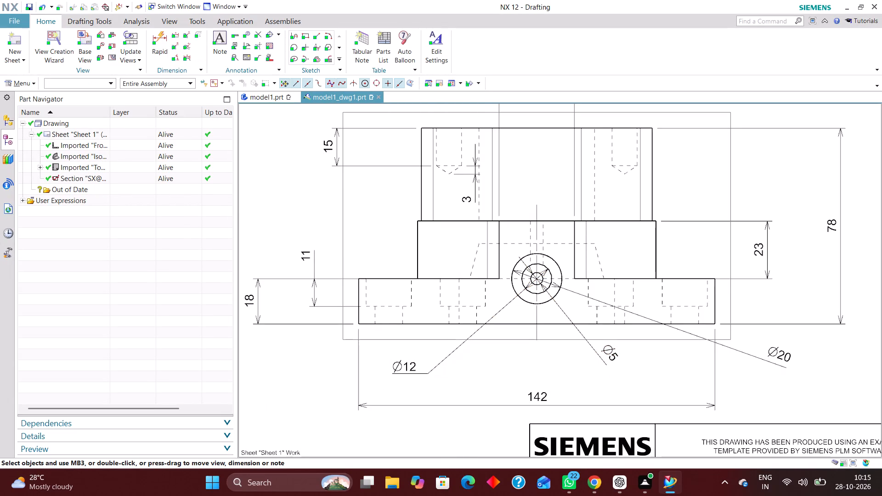
Set the front view's Ø5 dimension to Horizontal Text orientation with the Text above Stub position.
double_click(600, 354)
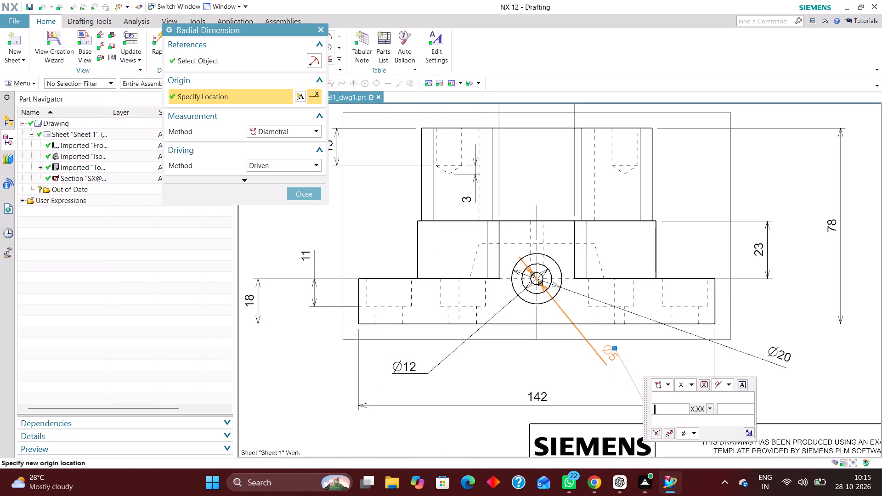
click(749, 434)
click(402, 79)
click(400, 90)
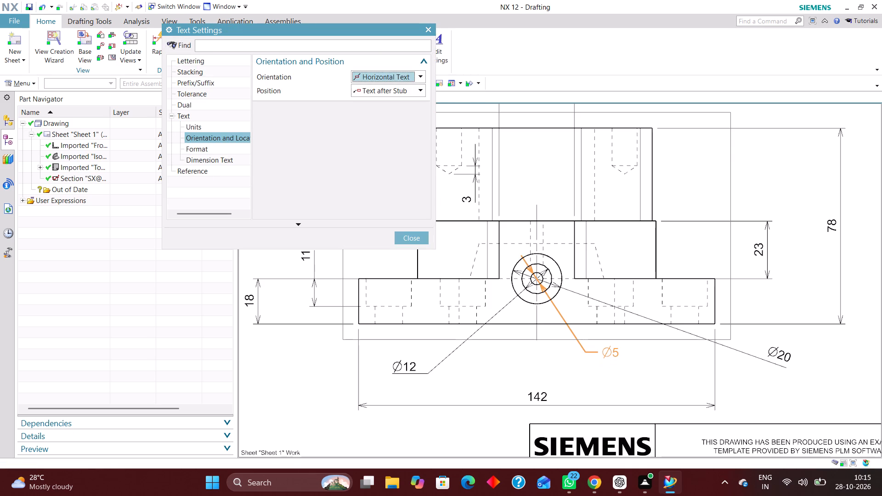
click(412, 91)
click(407, 113)
click(424, 238)
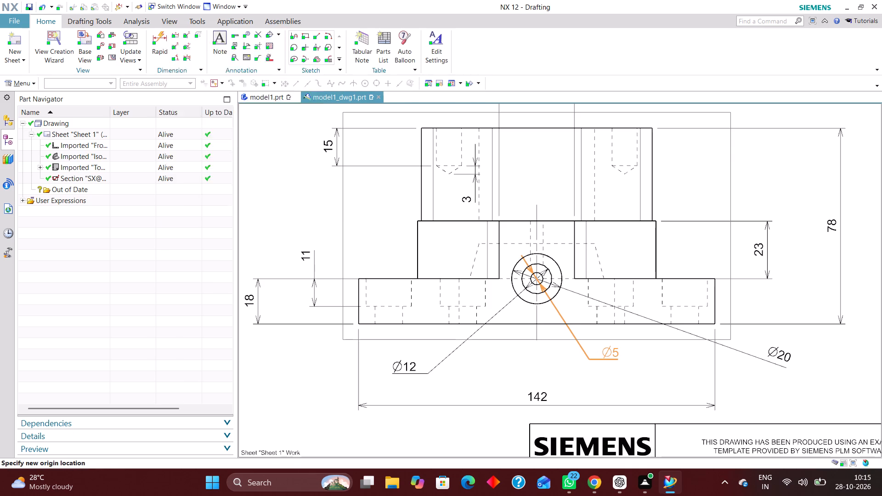
Set the front view's Ø20 dimension to Horizontal Text with Text above Stub, and shift its text slightly closer to the view.
click(316, 194)
scroll(371, 294, down, 3)
scroll(528, 314, up, 2)
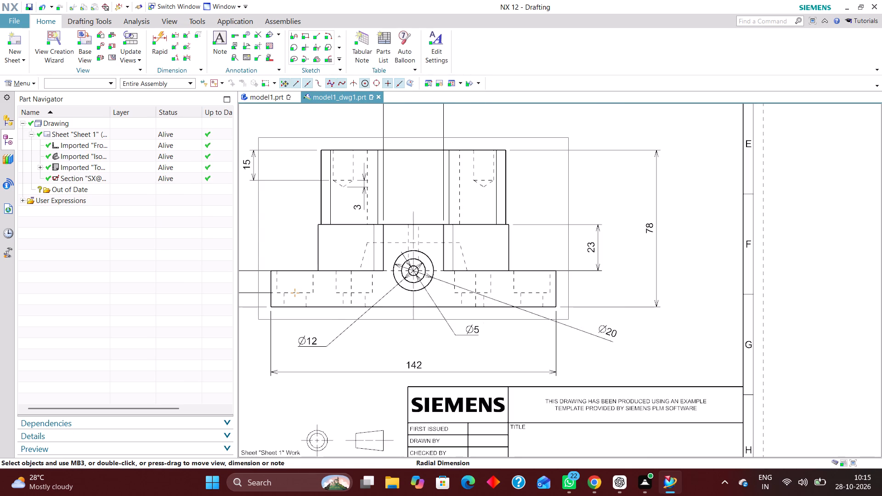
double_click(608, 338)
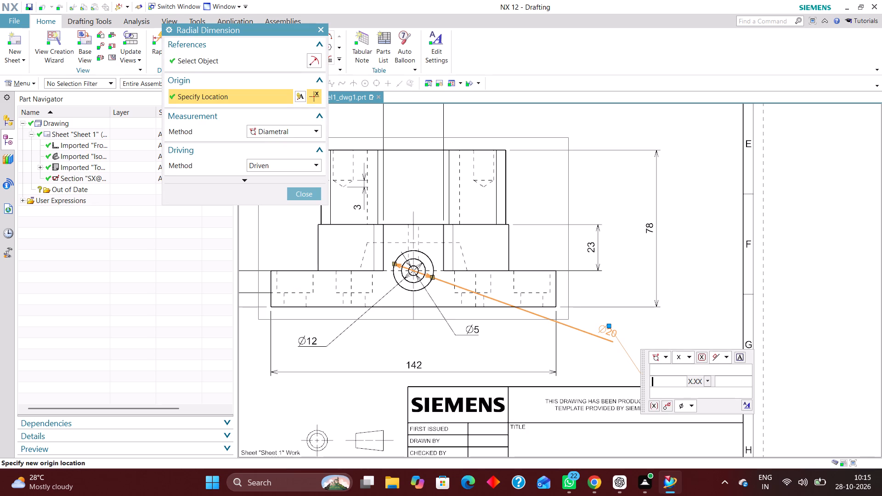
click(749, 408)
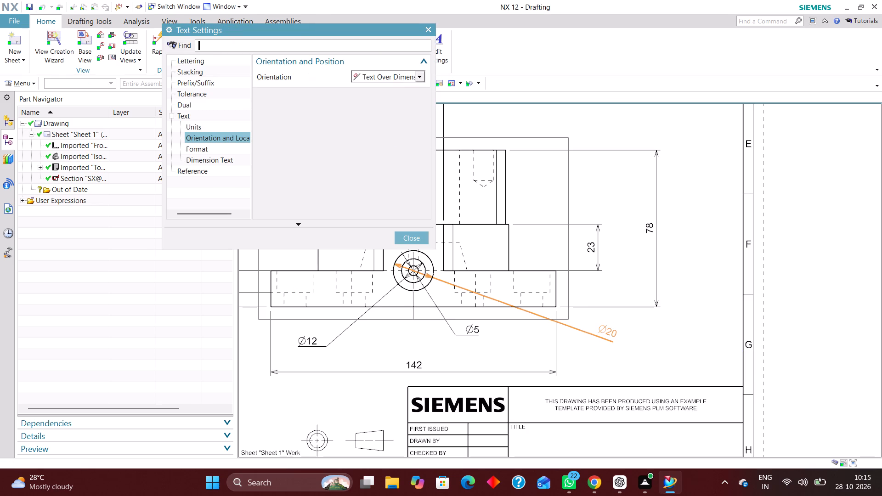
click(395, 76)
click(395, 85)
click(409, 93)
click(407, 111)
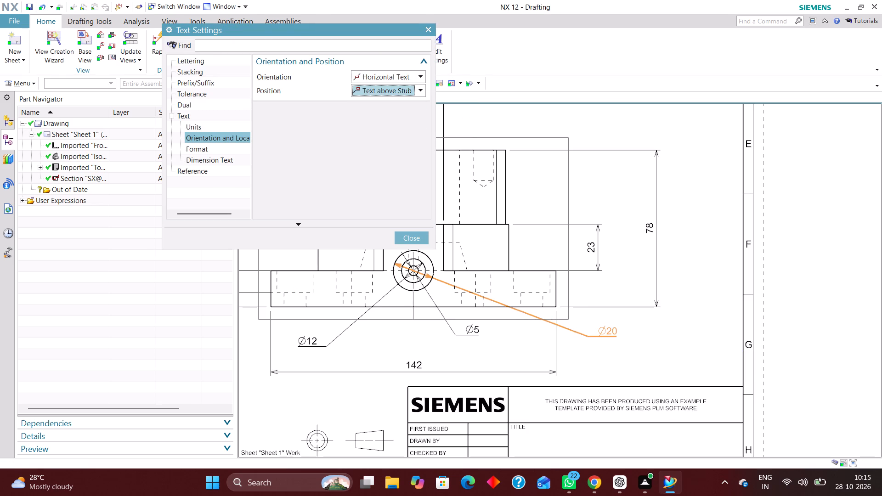
click(416, 238)
click(314, 193)
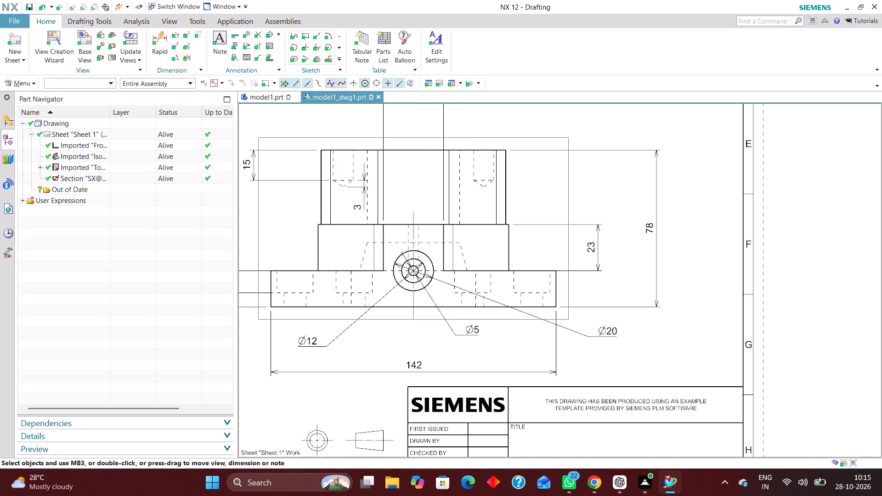
drag(608, 333, 594, 338)
Change the measurement method of the front view's 142 flange width dimension to Cylindrical.
scroll(651, 337, down, 2)
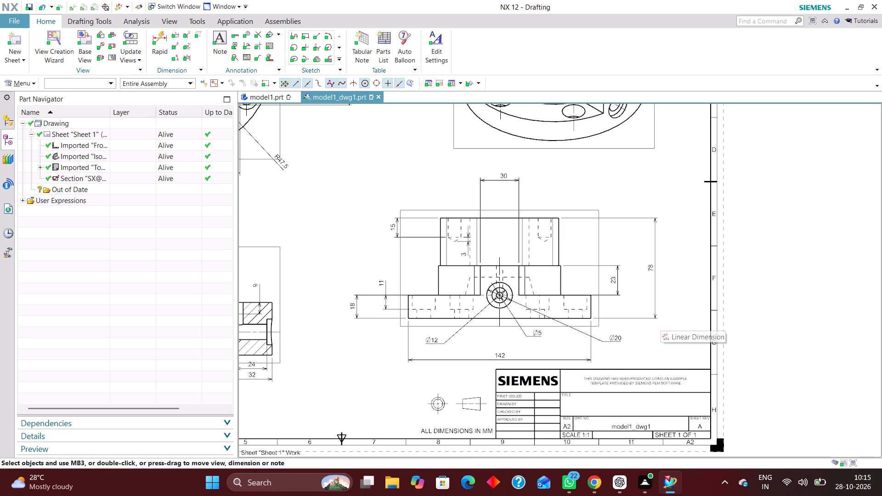
scroll(662, 331, down, 3)
scroll(481, 293, up, 3)
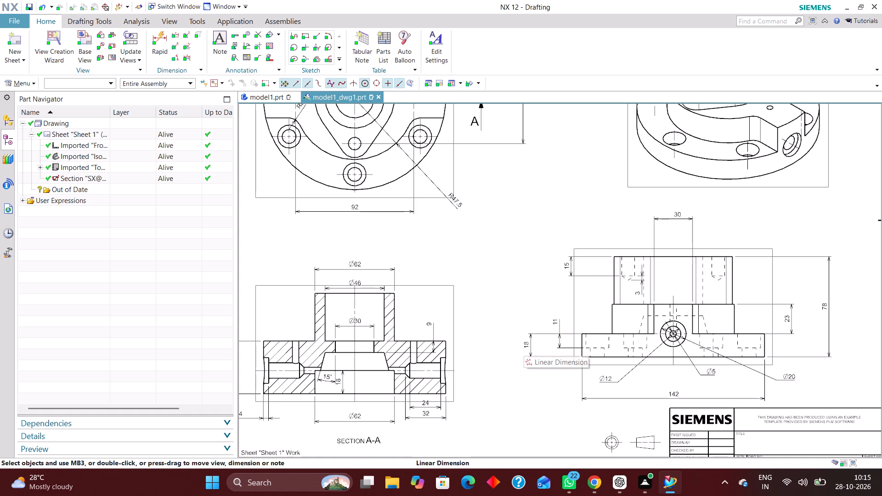
scroll(416, 426, up, 2)
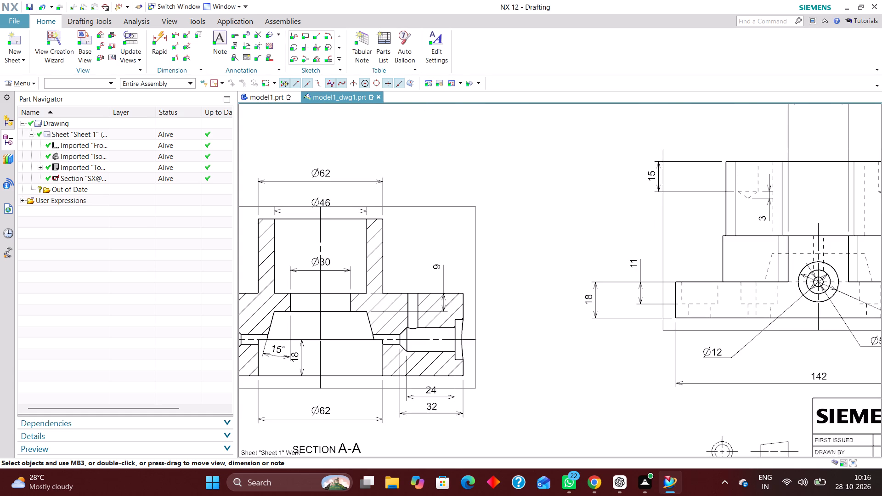
scroll(515, 364, down, 2)
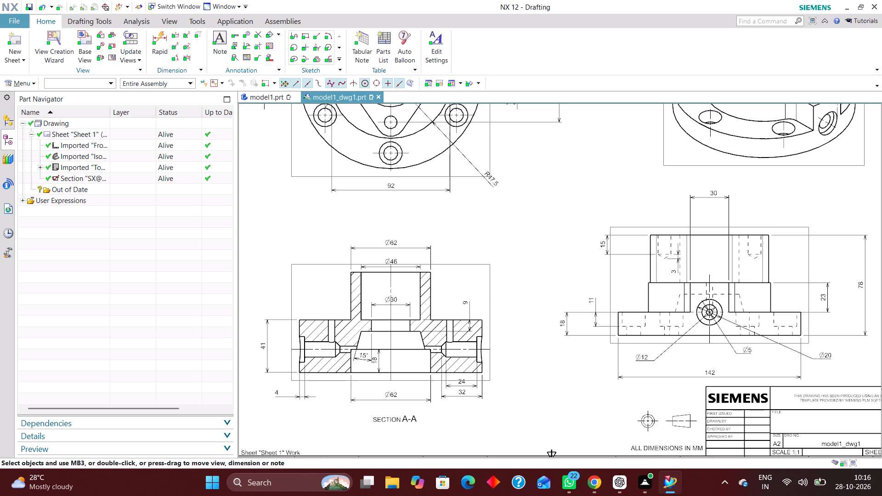
double_click(713, 375)
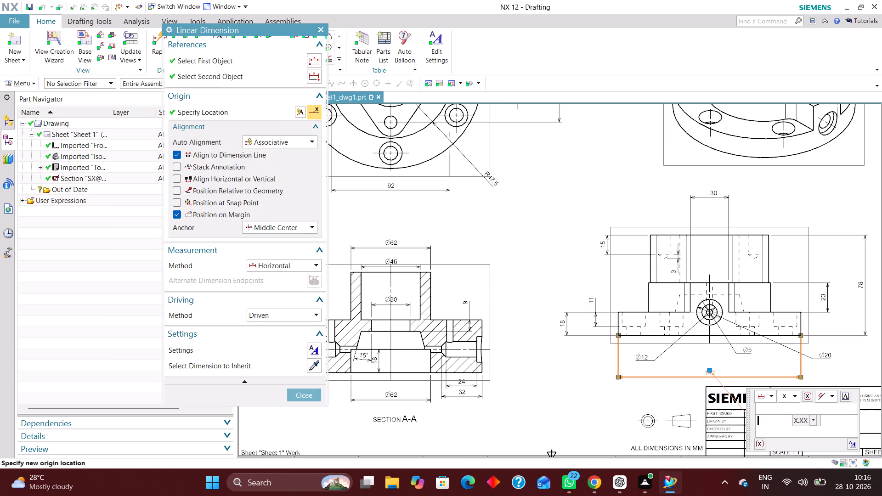
click(304, 265)
click(303, 319)
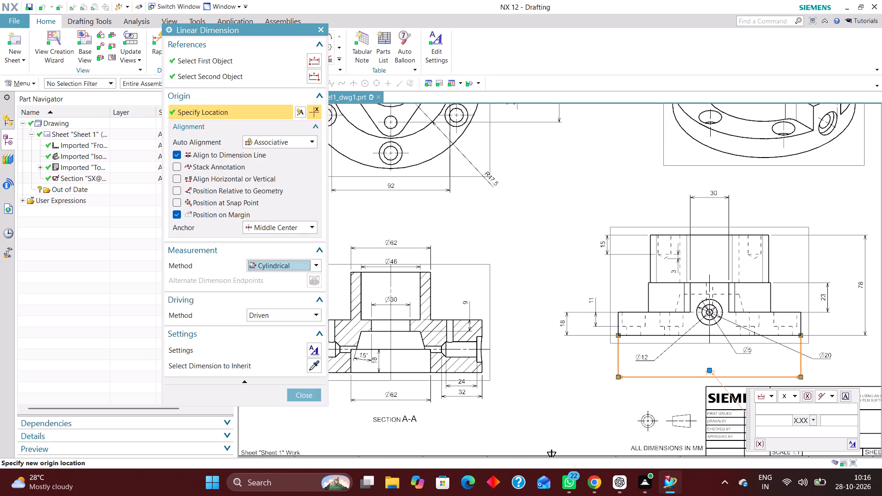
click(308, 378)
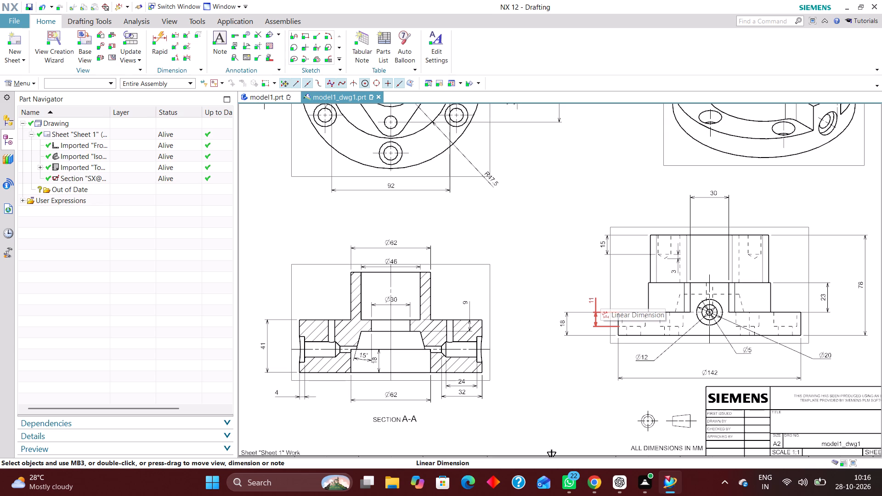
Move the front view's 30 dimension closer to the boss top and change its measurement method to Cylindrical.
scroll(627, 322, down, 1)
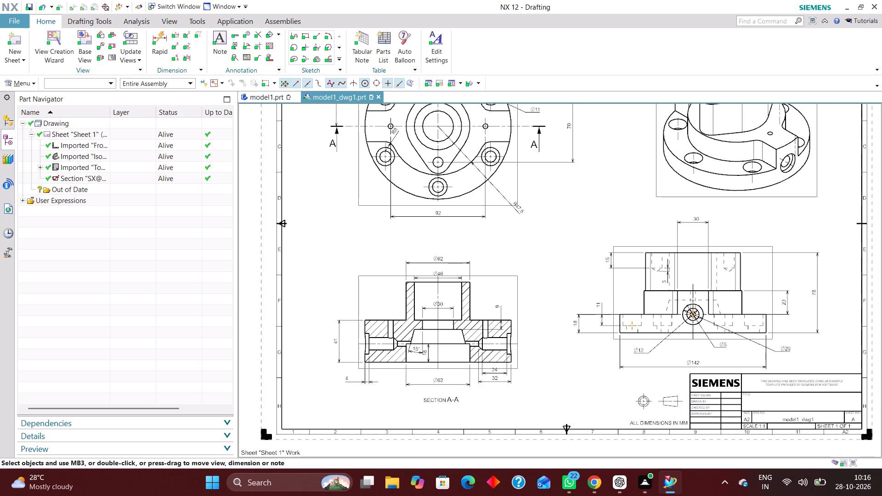
drag(698, 216, 690, 227)
double_click(690, 225)
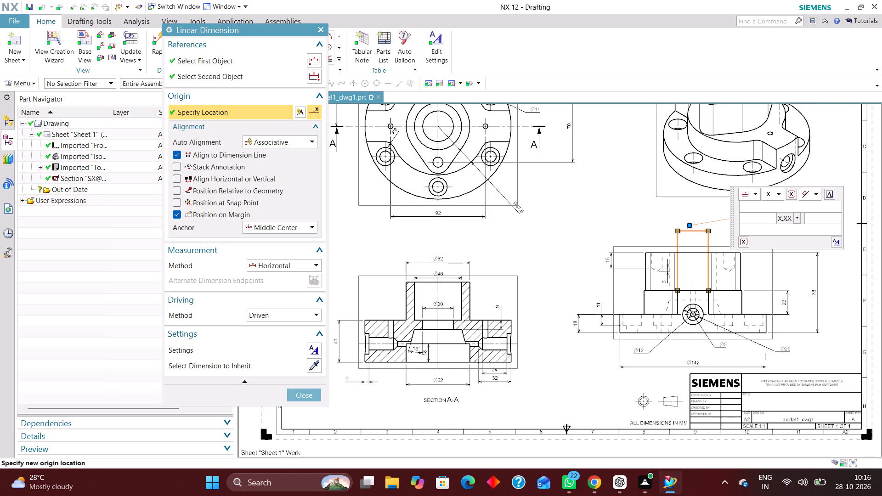
click(307, 263)
click(292, 319)
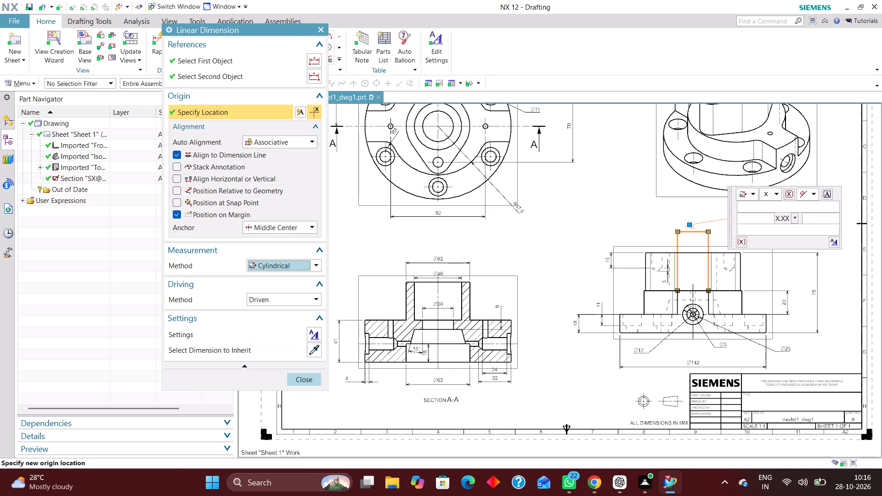
click(307, 382)
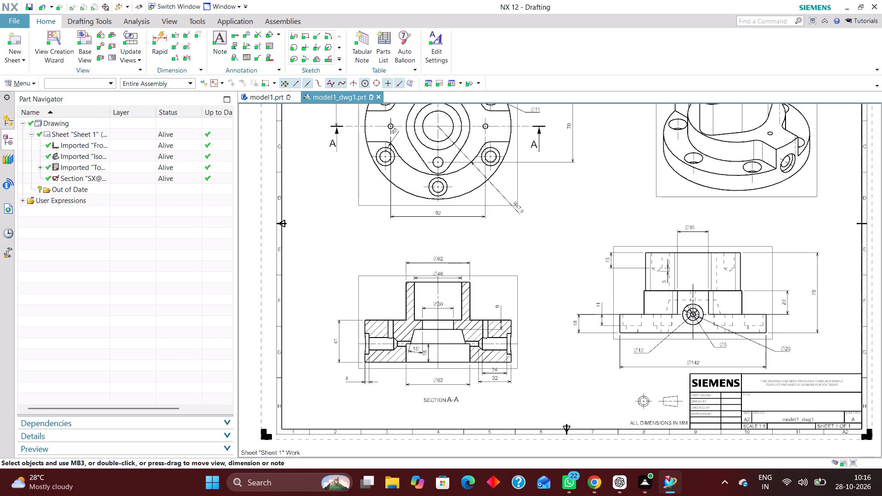
Review the dimensions on all the sheet's views and fit the whole sheet in view.
scroll(501, 403, down, 1)
right_drag(568, 224, 538, 260)
right_drag(577, 214, 560, 254)
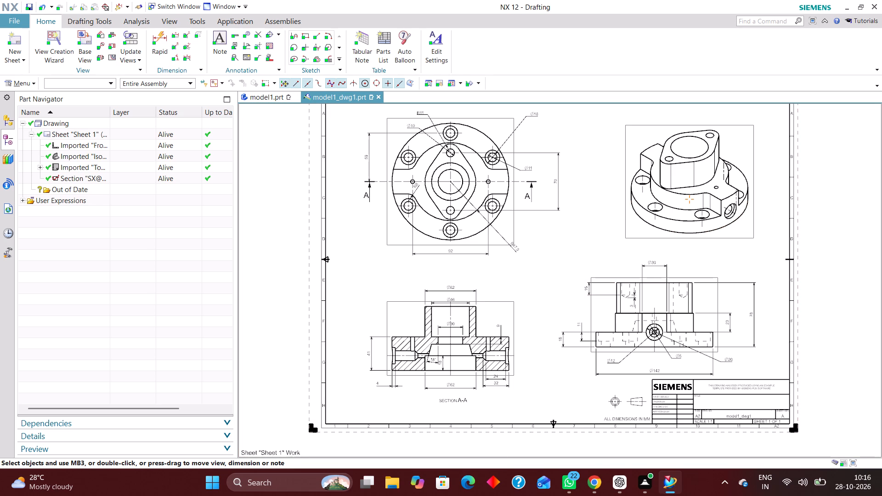
scroll(506, 330, down, 1)
scroll(498, 338, up, 5)
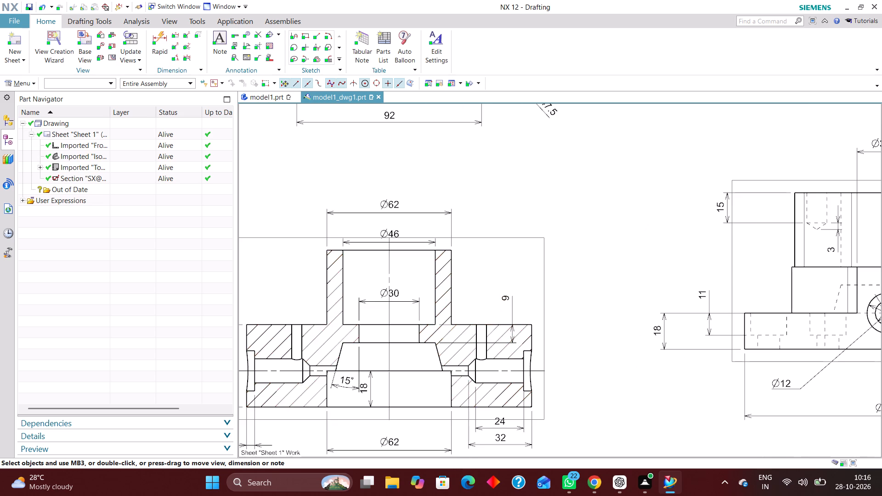
scroll(457, 326, down, 4)
scroll(547, 277, up, 2)
right_drag(535, 216, 492, 277)
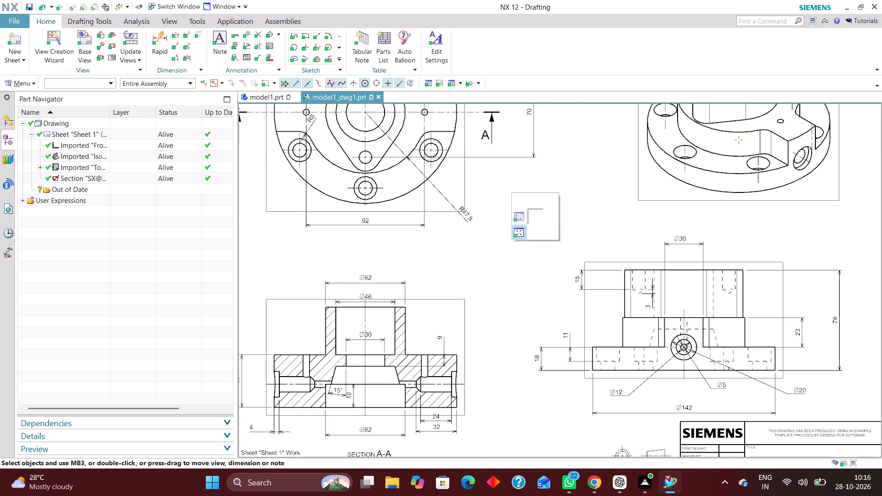
right_drag(546, 214, 508, 252)
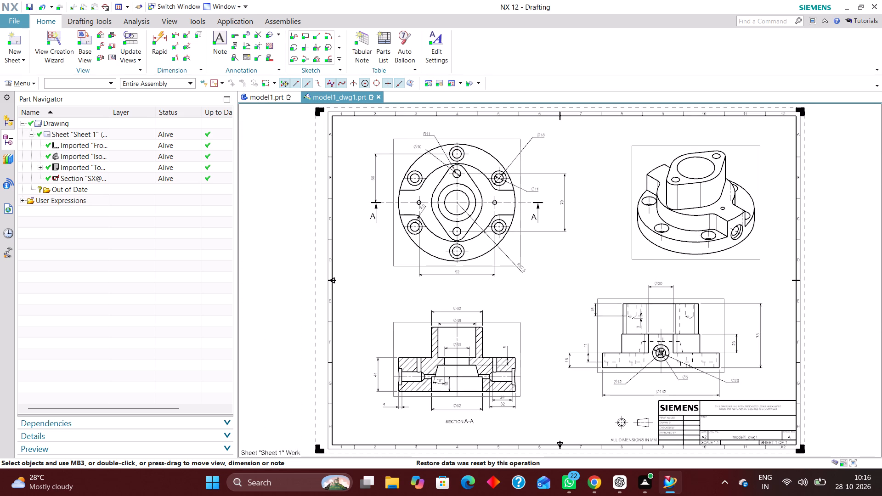
Fill the title block's title cell, Label7, with FLANGED HOUSING UNIT in capitals.
key(ctrl+l)
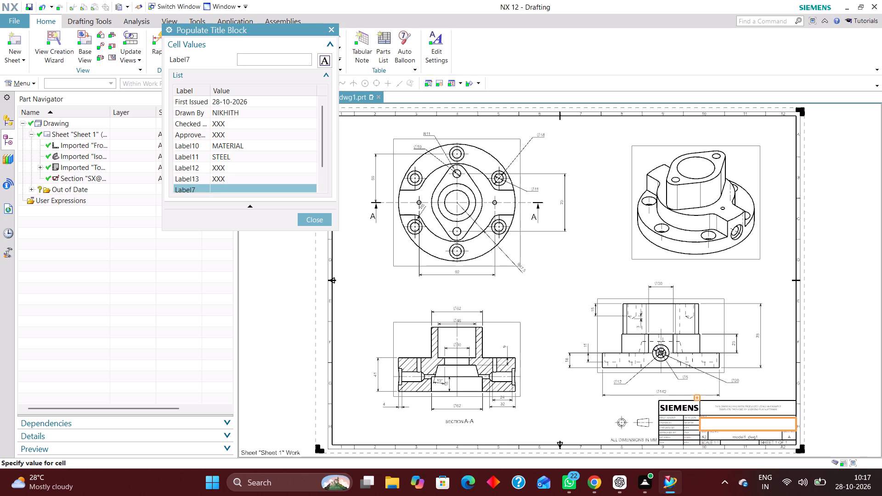
key(ctrl+v)
key(BackSpace)
key(BackSpace)
key(BackSpace)
key(BackSpace)
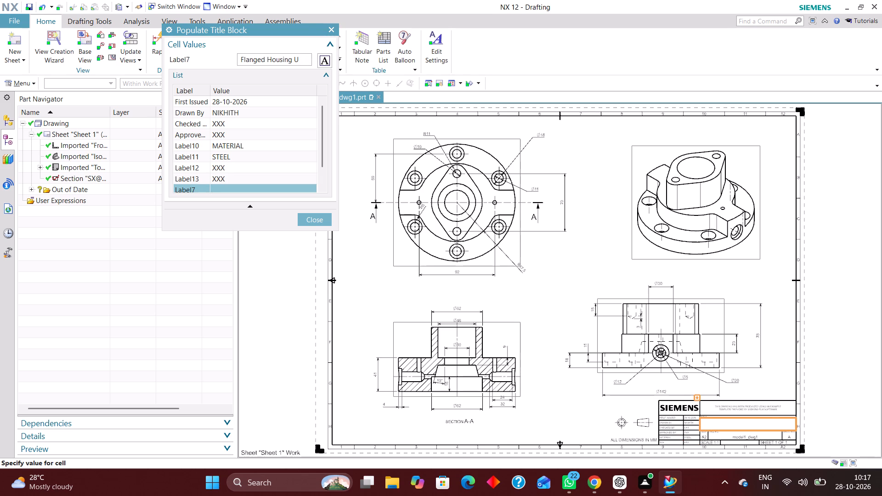
text(NIT)
key(Left)
key(Left)
key(Left)
key(Left)
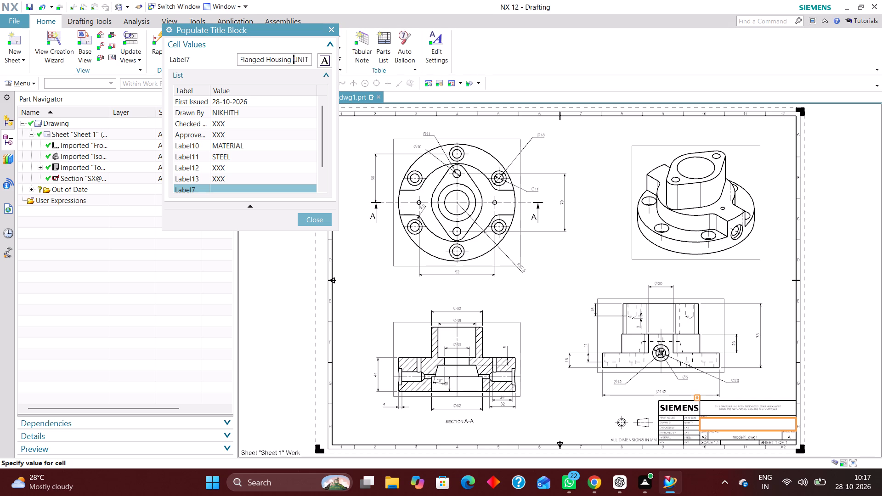
key(Left)
key(BackSpace)
key(BackSpace)
key(BackSpace)
key(BackSpace)
key(BackSpace)
key(BackSpace)
key(o)
text(USING)
key(Left)
key(Left)
key(Left)
key(Left)
key(Left)
key(Left)
key(Left)
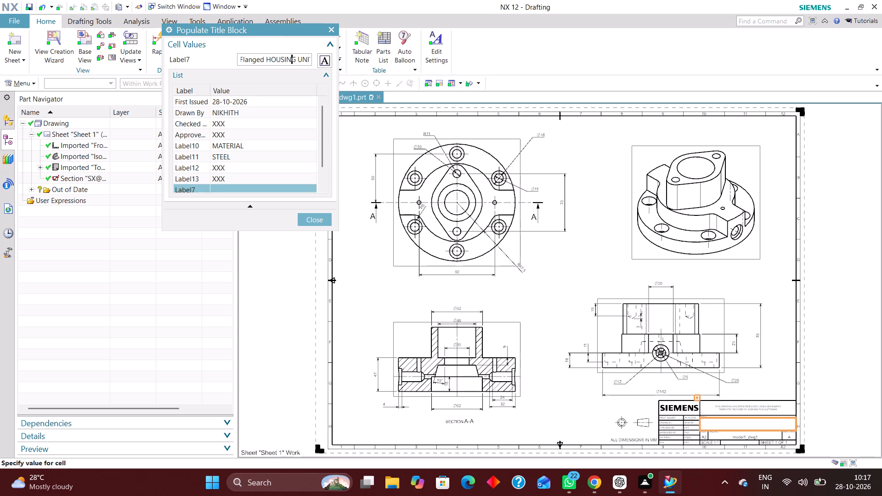
key(Left)
key(BackSpace)
key(BackSpace)
key(BackSpace)
key(BackSpace)
key(BackSpace)
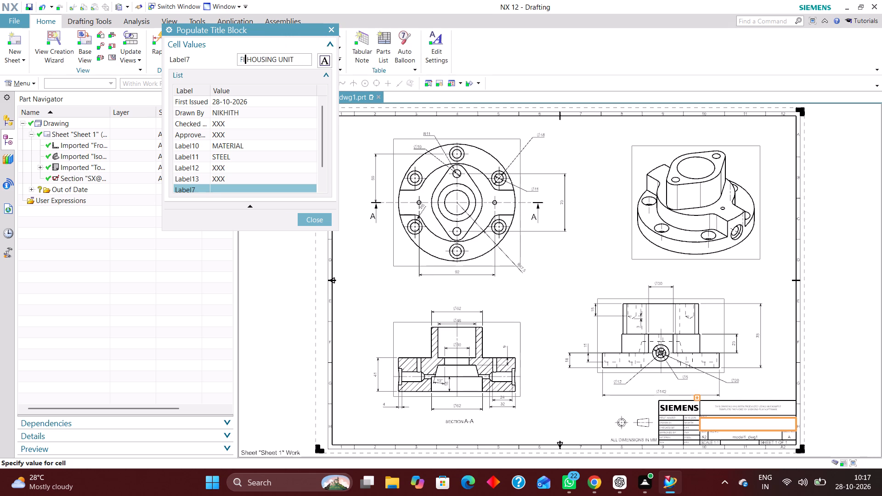
key(BackSpace)
text(LANGED)
key(Return)
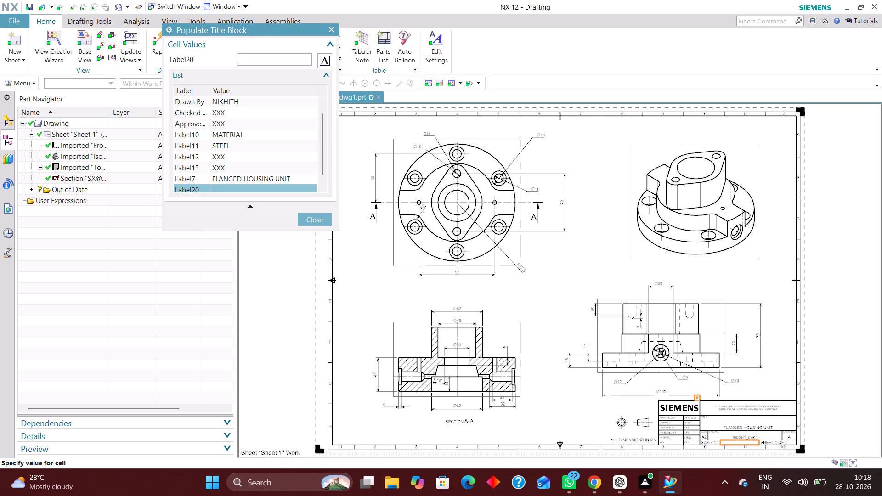
Fill the title block's Label20 cell beside the scale with WEIGHT (kg) and finish populating the title block.
text(WEIGHT)
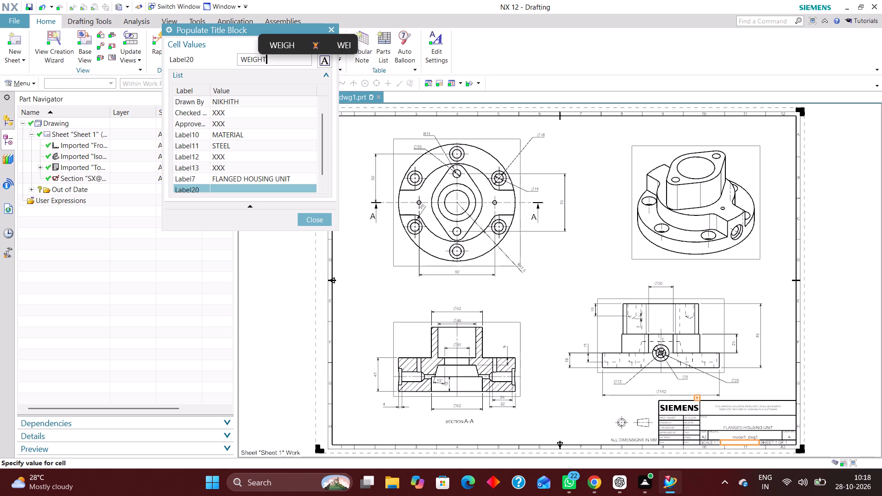
key(space)
text(())
key(Left)
text(kh)
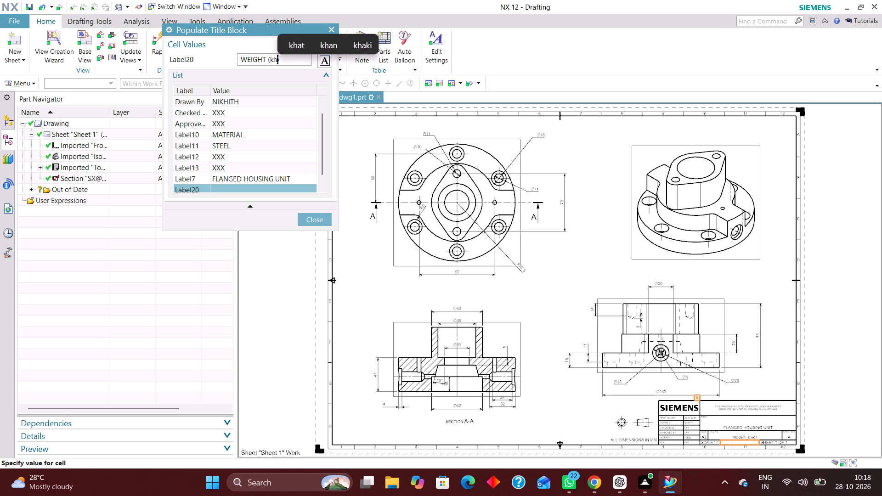
key(shift+BackSpace)
key(shift+g)
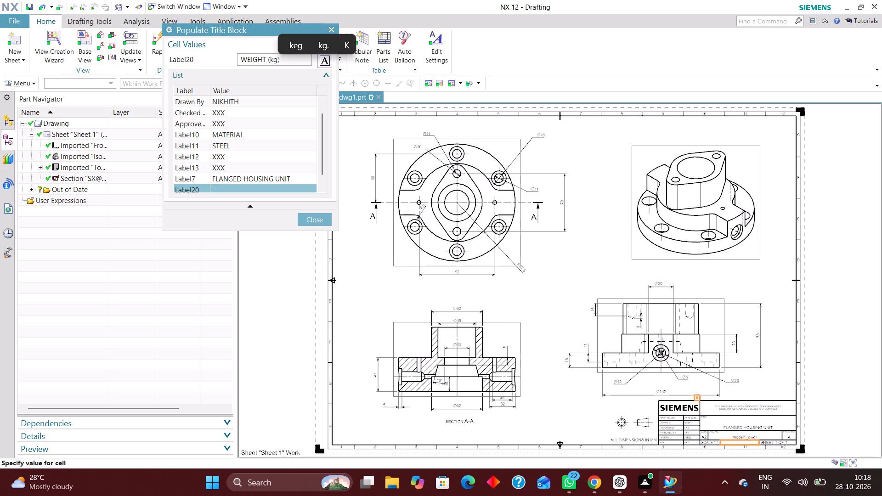
key(Right)
key(Right)
key(space)
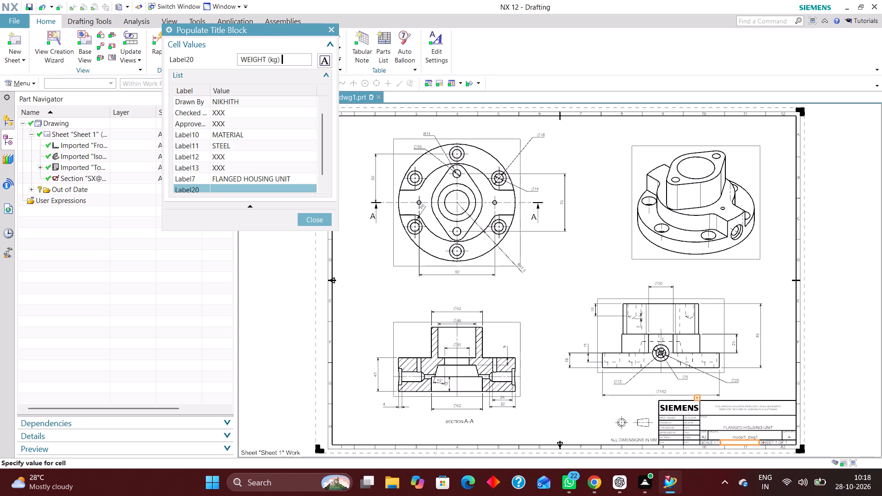
key(Return)
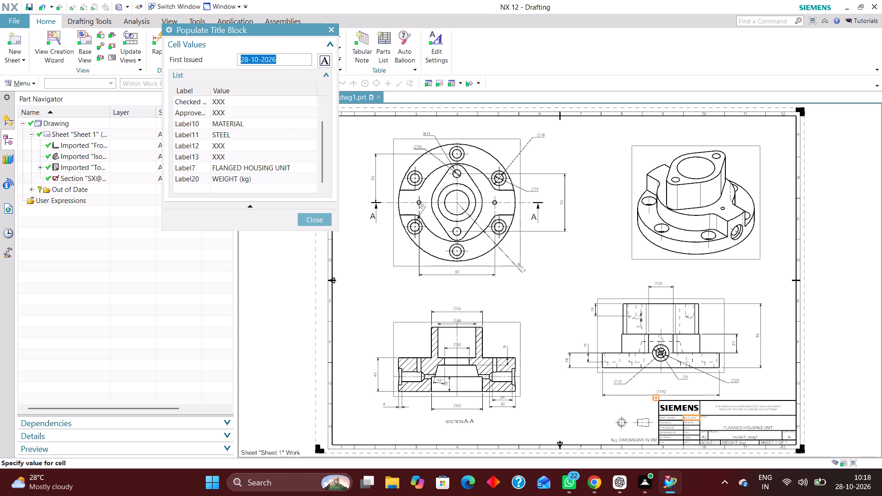
click(310, 216)
Switch to the model1 part and update its weight data in the displayed part properties.
click(266, 98)
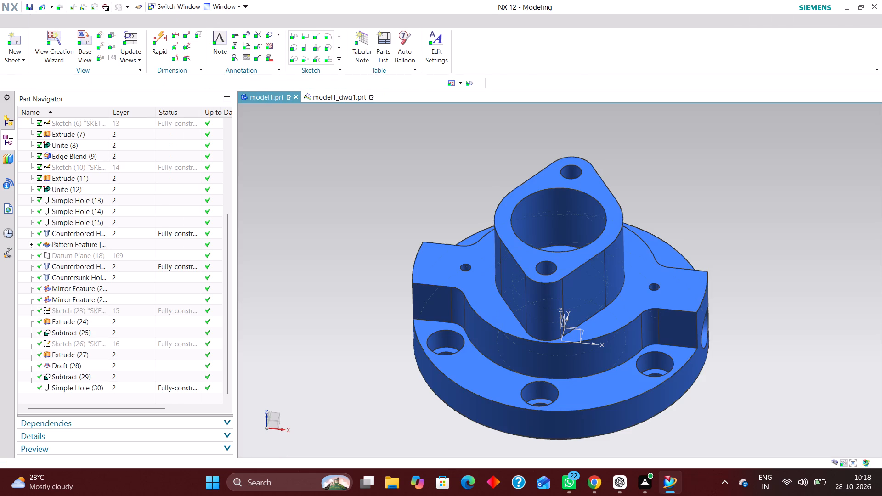
click(33, 81)
click(41, 98)
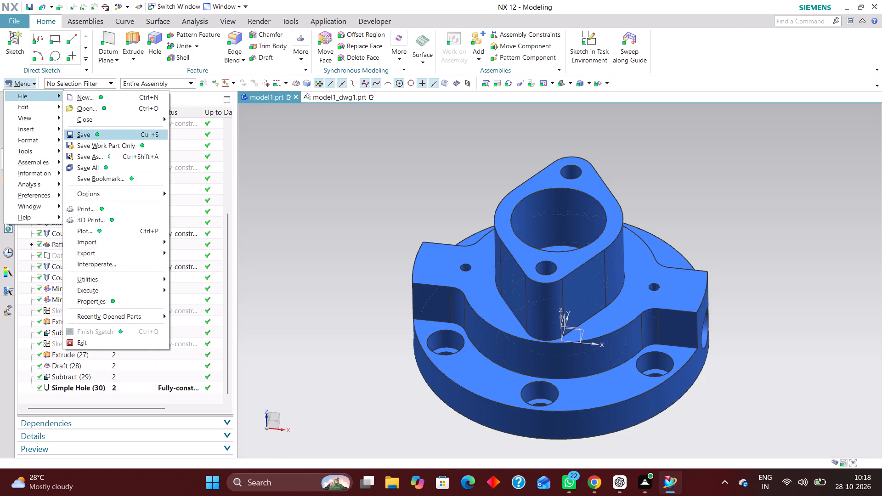
click(128, 303)
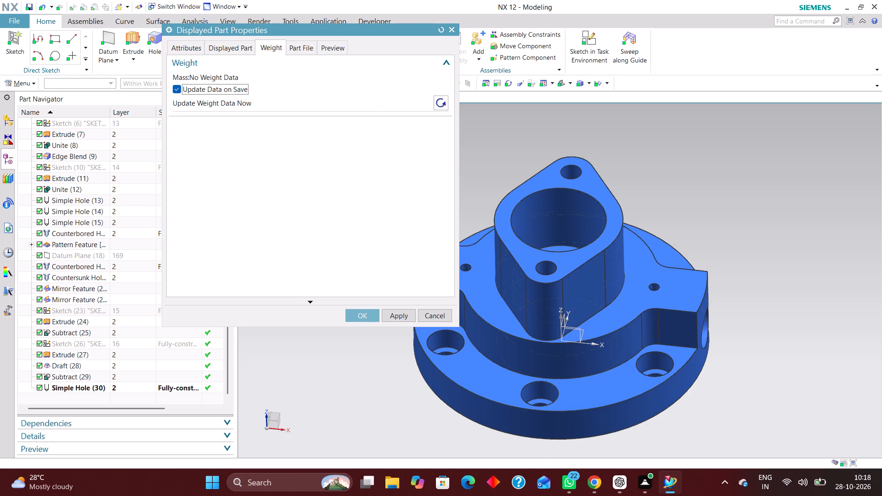
click(440, 102)
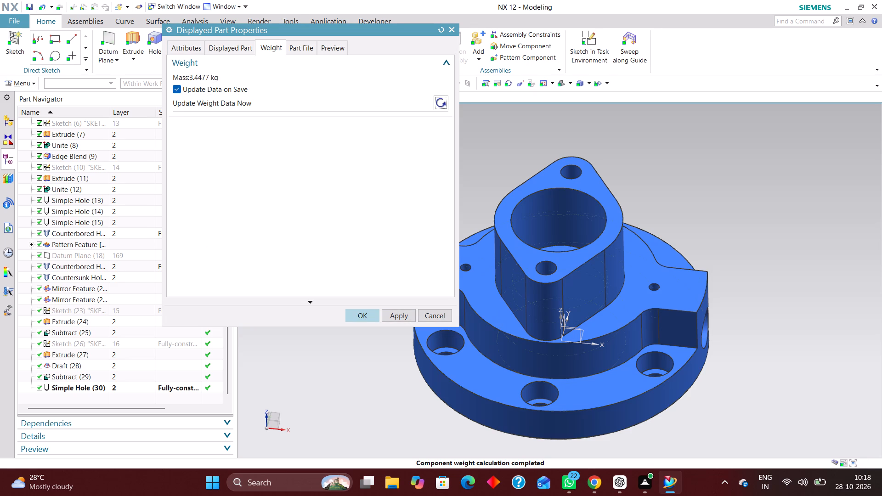
click(364, 316)
Return to the model1_dwg1 drawing and append 3.4779 after WEIGHT (kg) in the title block's Label20 cell.
click(342, 100)
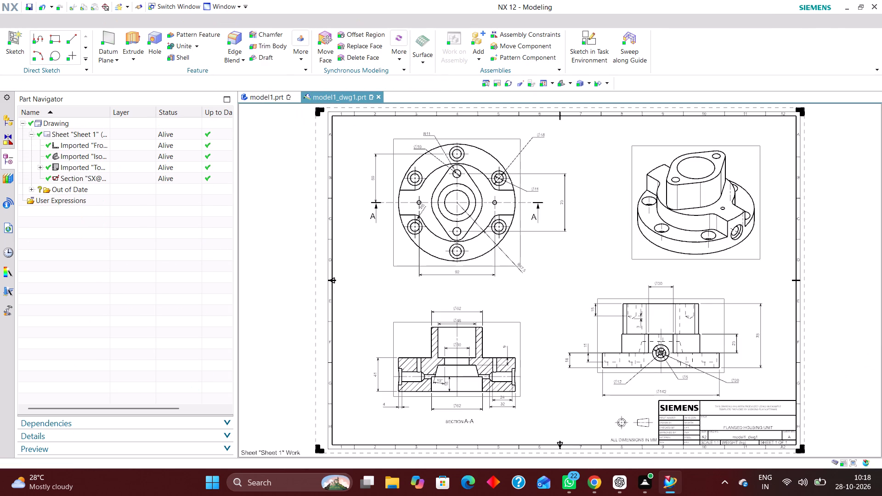
right_click(656, 408)
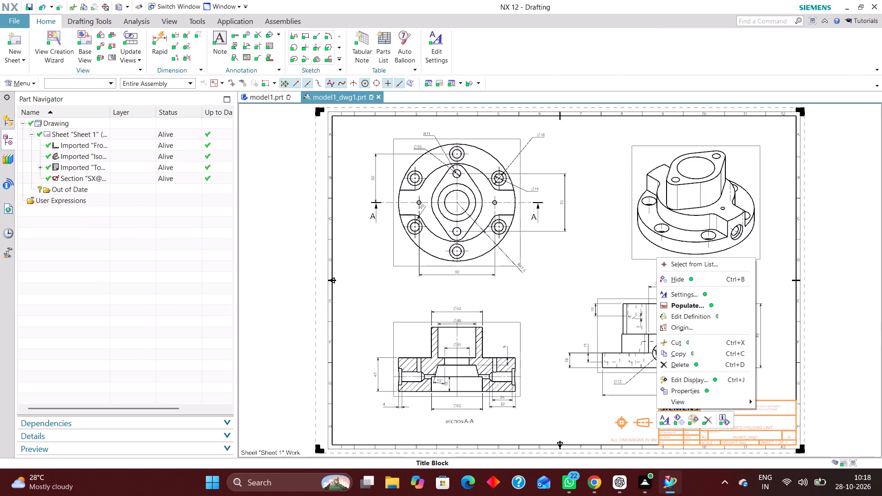
click(691, 308)
scroll(270, 111, down, 2)
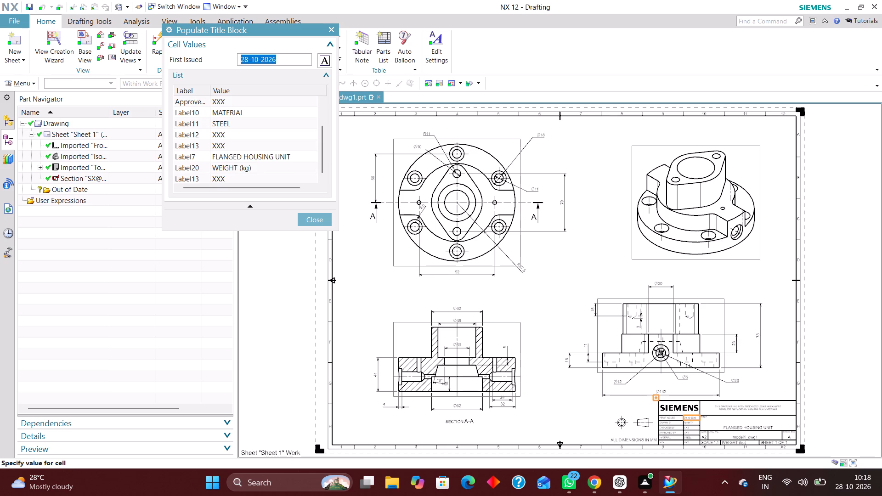
scroll(270, 112, down, 2)
click(264, 169)
click(295, 62)
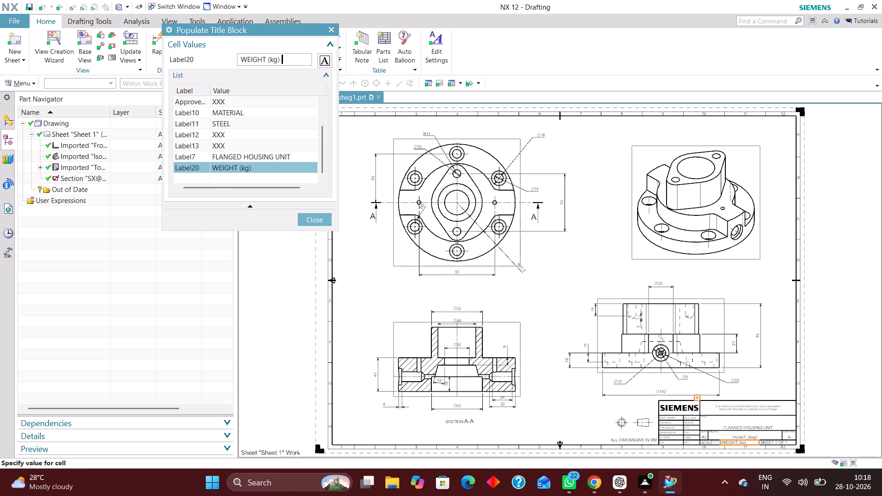
text(3.4779)
key(Return)
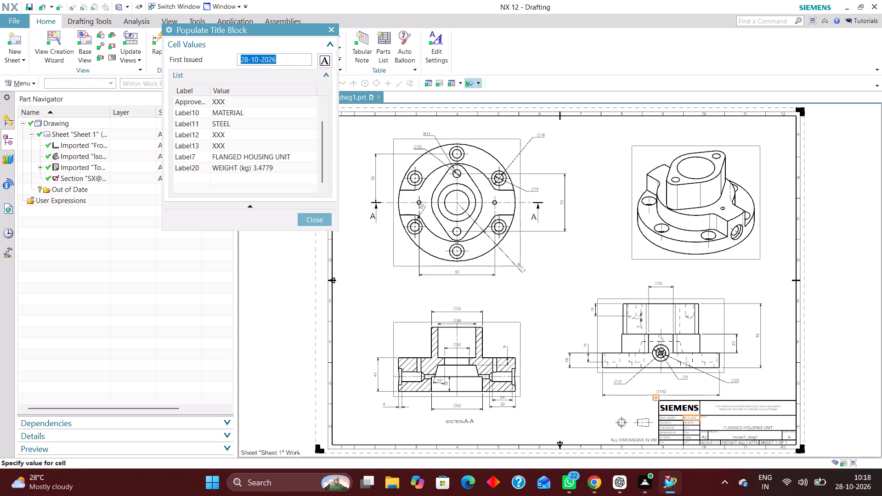
click(320, 222)
Show a view label on the isometric view, with the label type set to Name.
scroll(86, 232, down, 3)
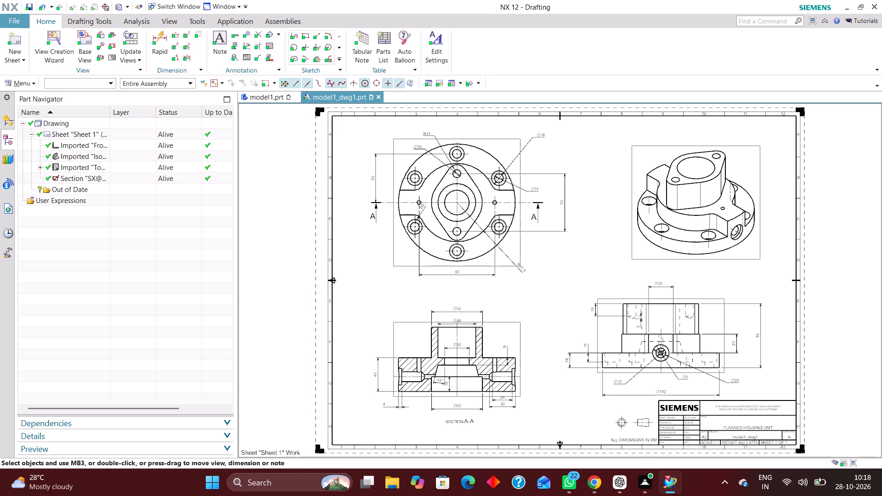
scroll(86, 235, down, 2)
scroll(397, 264, down, 3)
scroll(542, 275, up, 3)
right_click(545, 249)
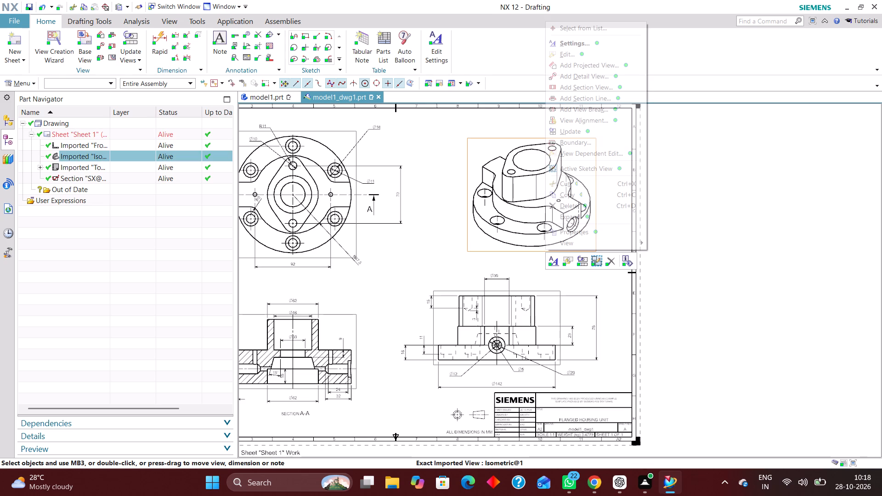
click(577, 45)
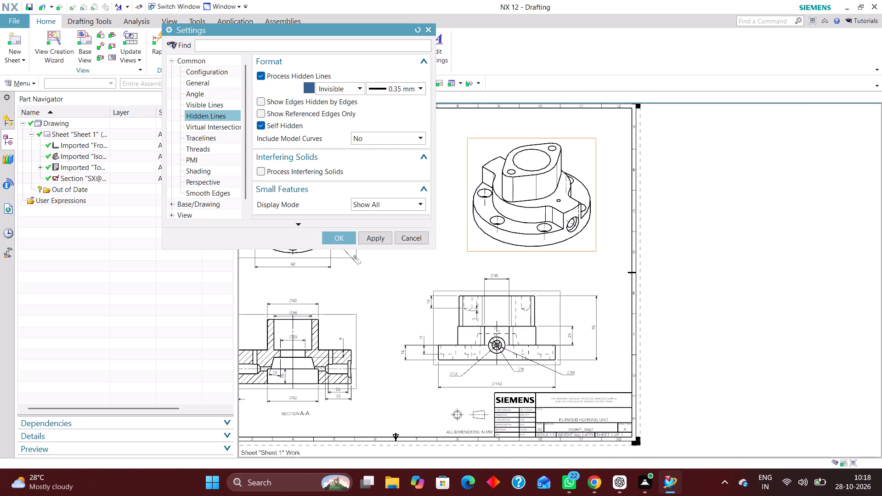
scroll(200, 177, down, 6)
click(199, 192)
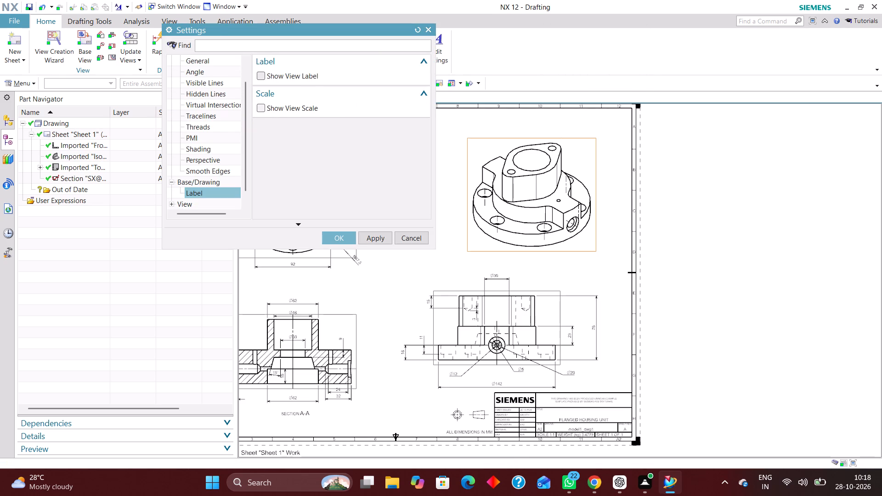
click(301, 73)
click(374, 123)
click(375, 134)
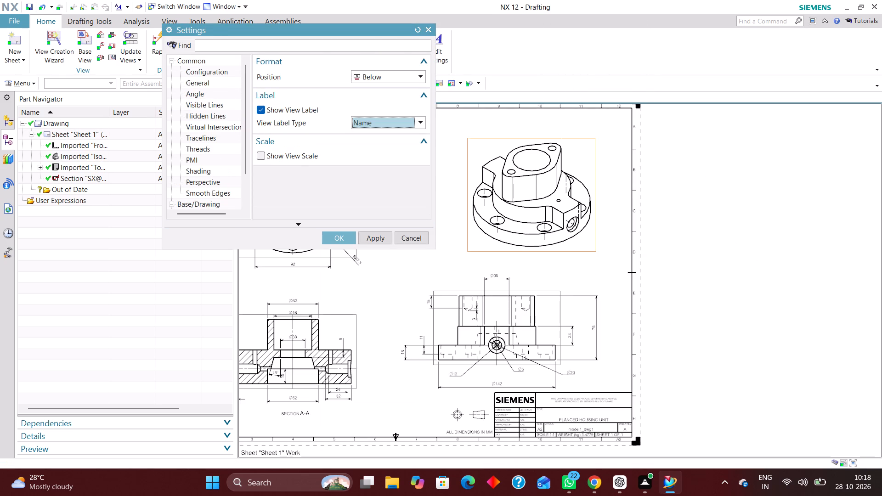
click(343, 240)
Show a view label below the top view, with the label type set to Name.
scroll(501, 262, down, 3)
scroll(406, 271, up, 3)
right_click(441, 252)
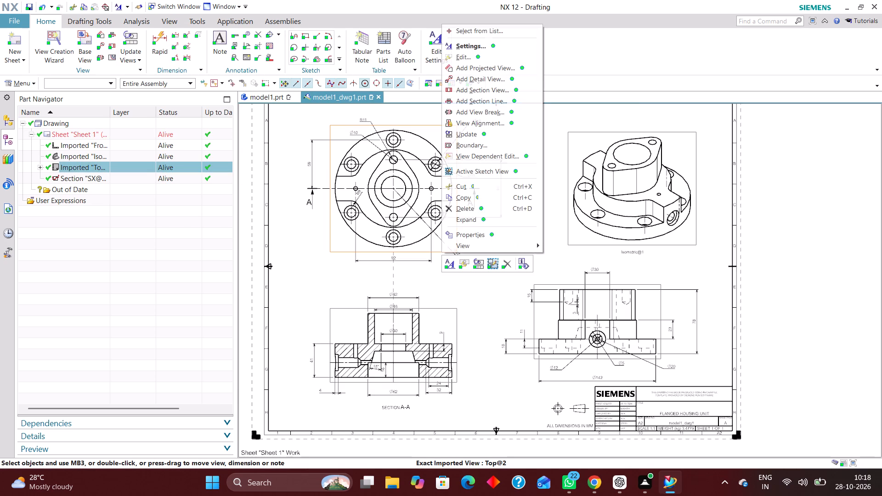
click(485, 49)
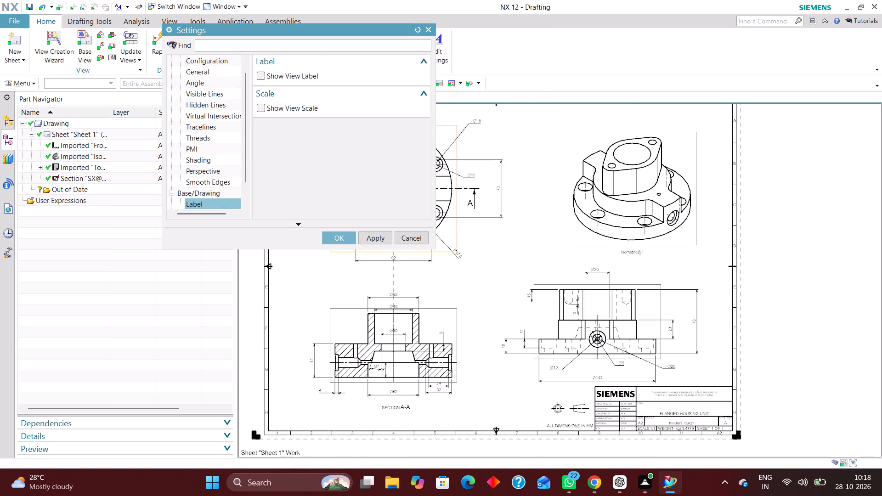
click(263, 73)
click(383, 126)
click(383, 136)
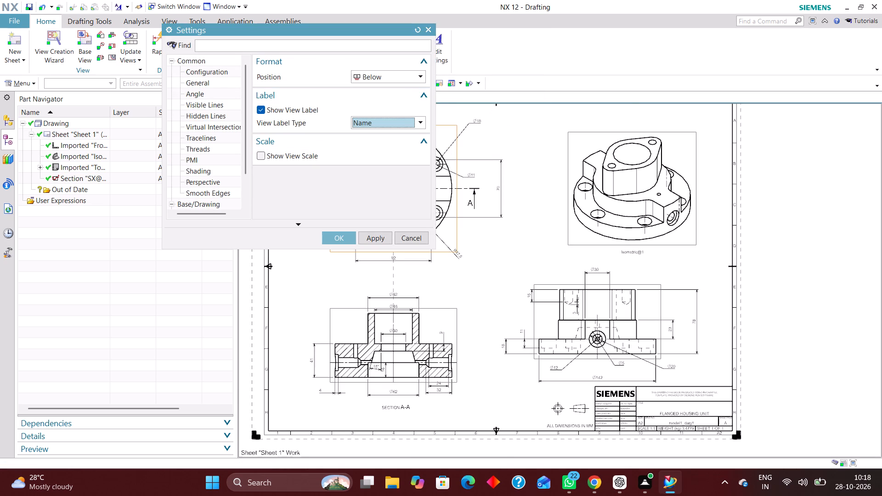
click(344, 236)
Change the view label type of section view A-A to Name.
scroll(417, 175, down, 2)
scroll(430, 286, up, 4)
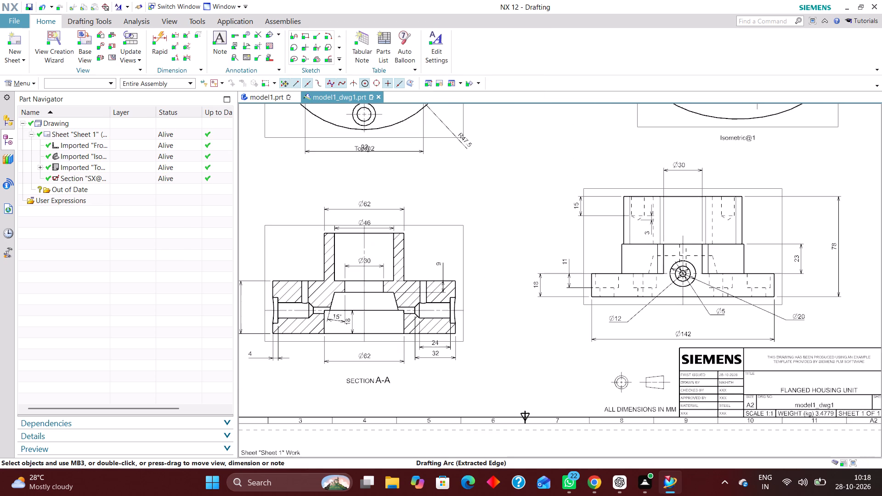
scroll(407, 218, down, 3)
scroll(403, 278, up, 4)
right_click(399, 284)
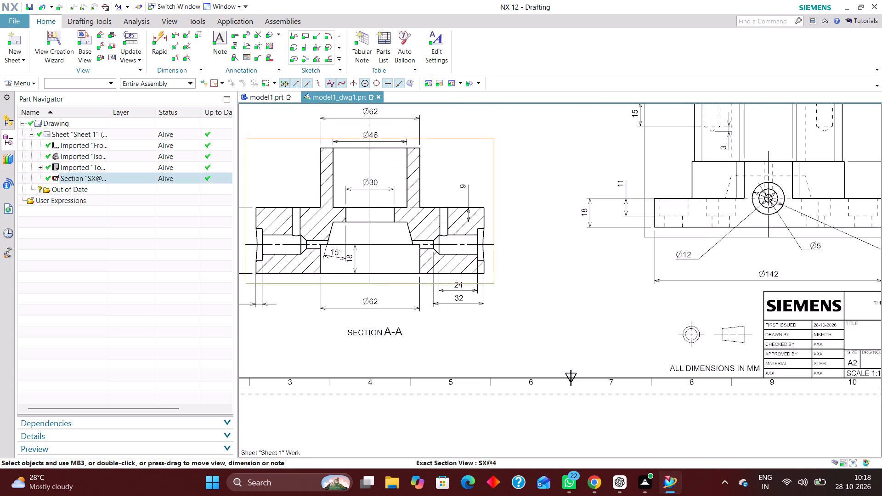
click(435, 101)
scroll(209, 178, down, 4)
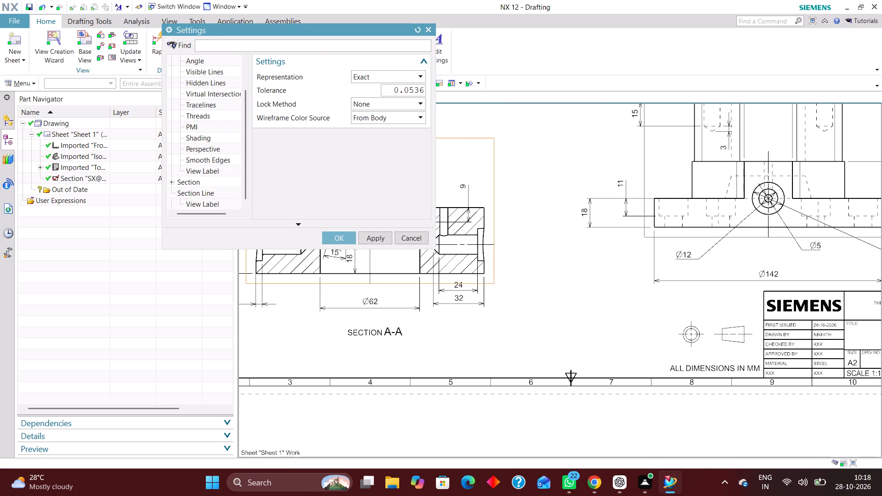
click(209, 182)
scroll(226, 186, down, 2)
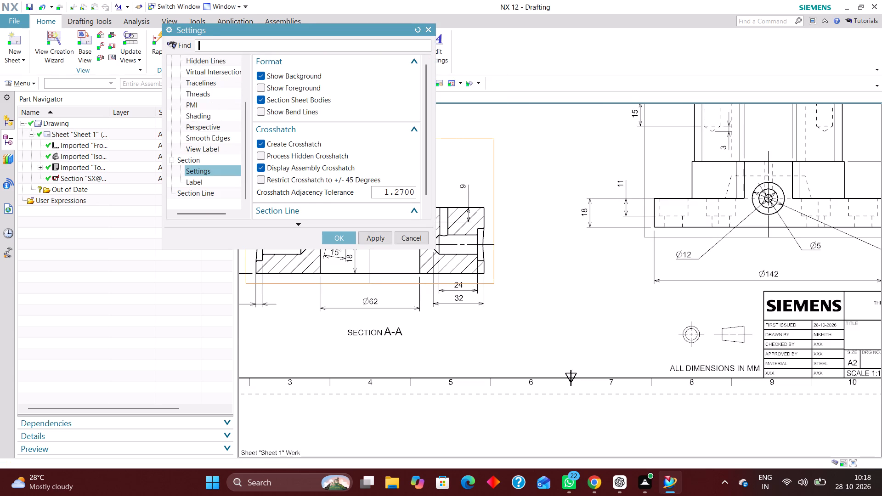
click(221, 184)
click(371, 126)
click(370, 132)
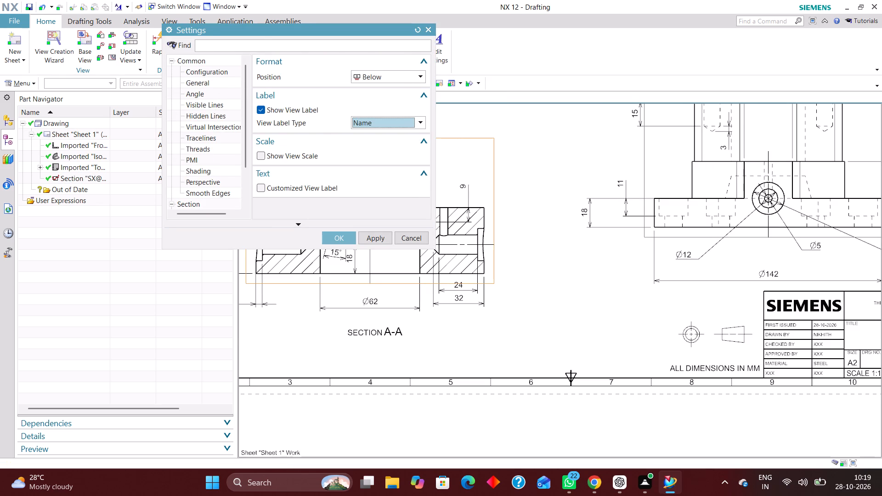
click(337, 239)
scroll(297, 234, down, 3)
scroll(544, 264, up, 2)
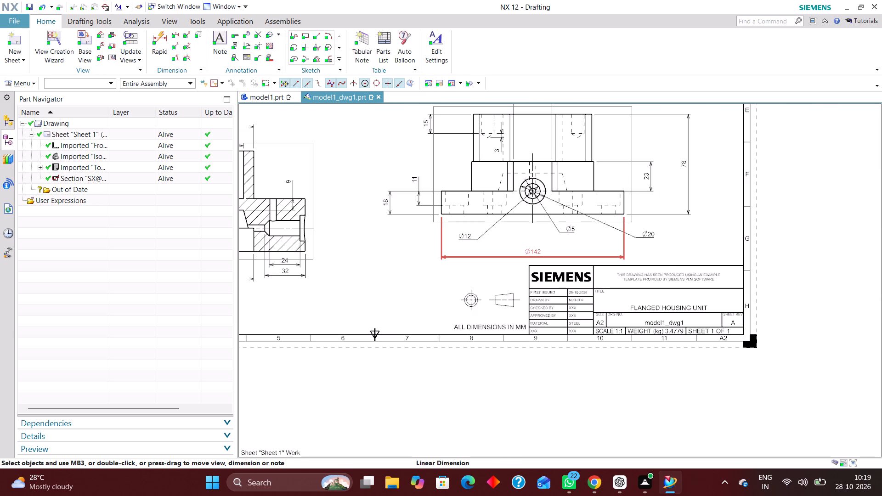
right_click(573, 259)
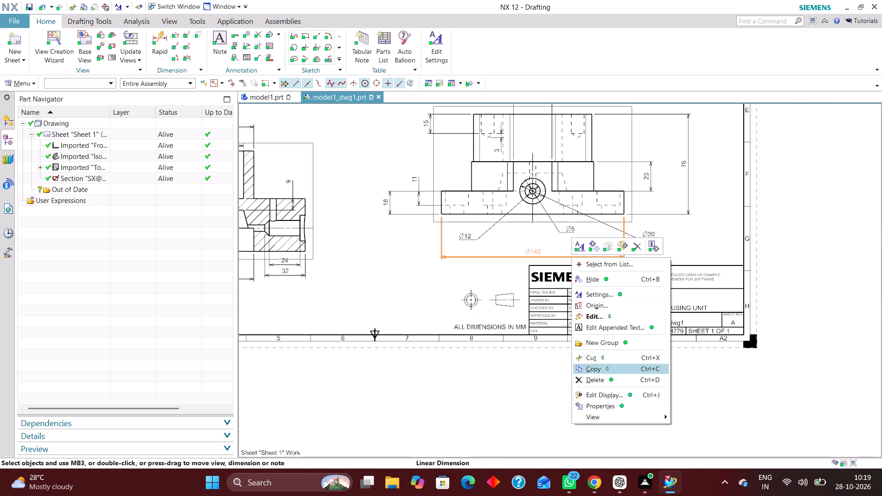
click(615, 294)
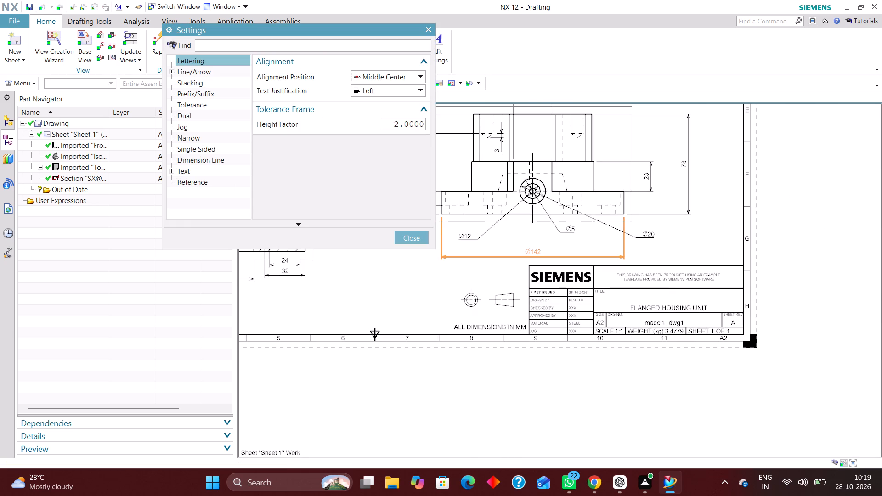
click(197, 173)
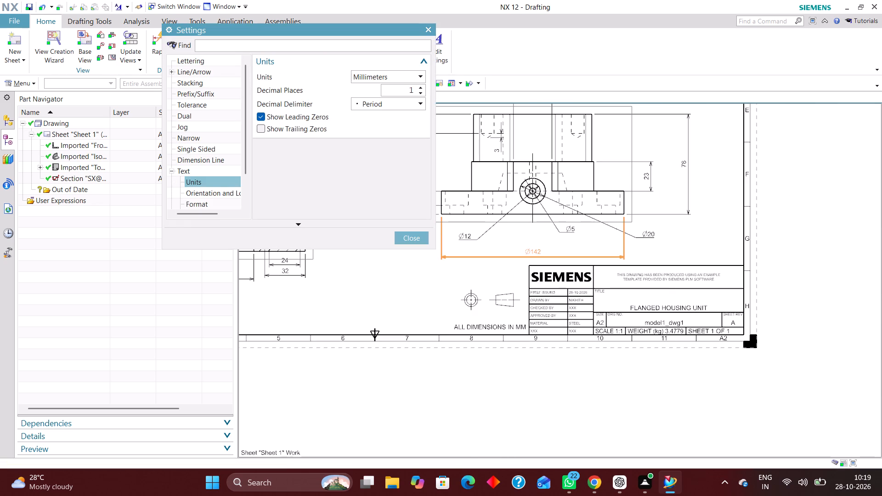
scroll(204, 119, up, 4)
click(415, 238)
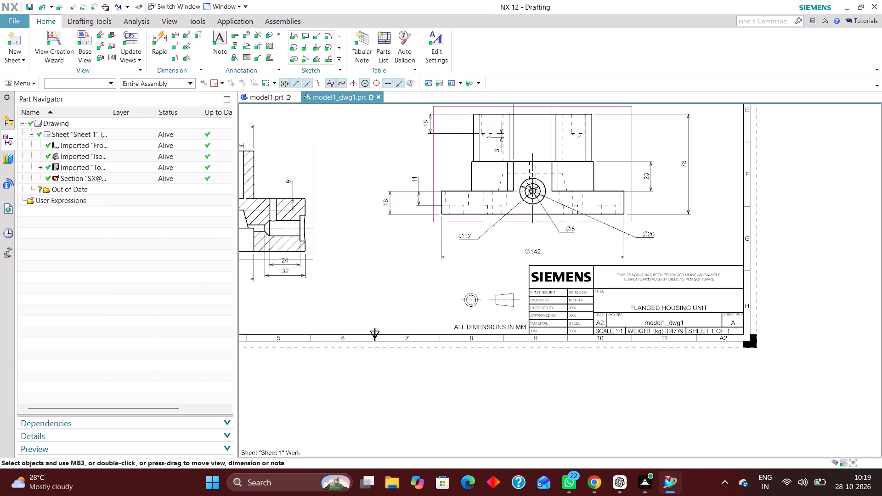
Show a view label below the front view, with the label type set to Name.
right_click(464, 220)
click(492, 241)
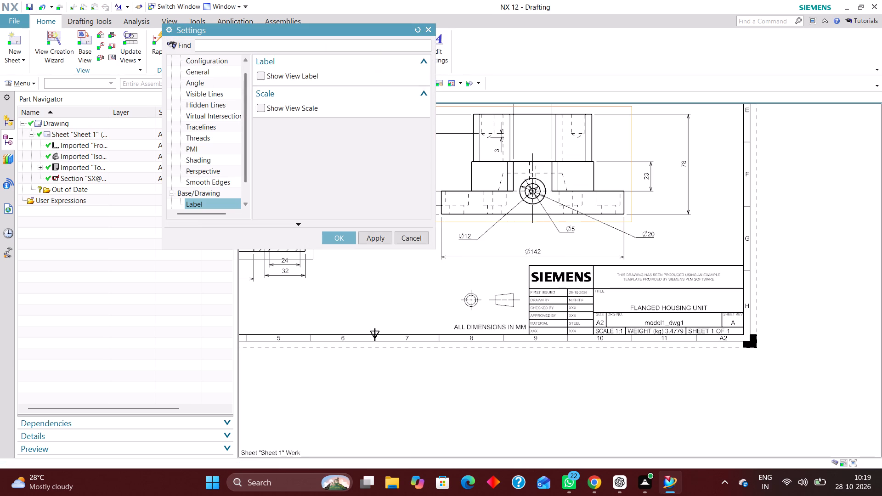
click(306, 72)
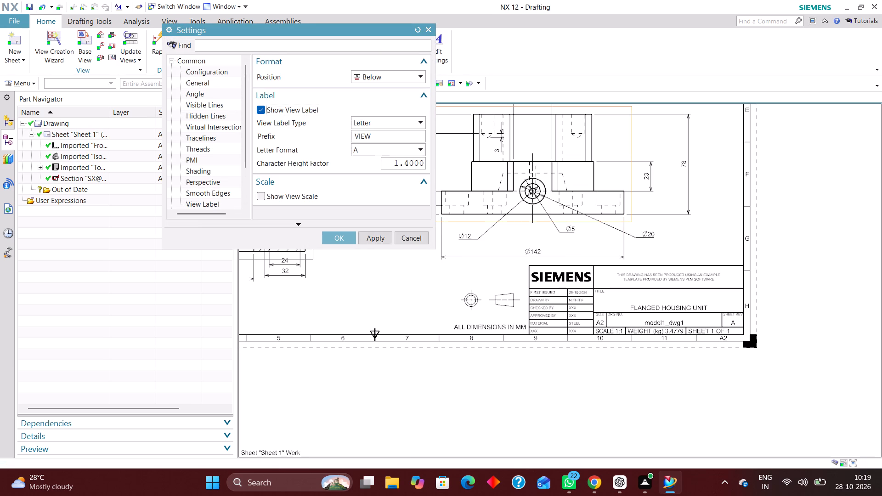
click(398, 122)
click(393, 137)
click(347, 242)
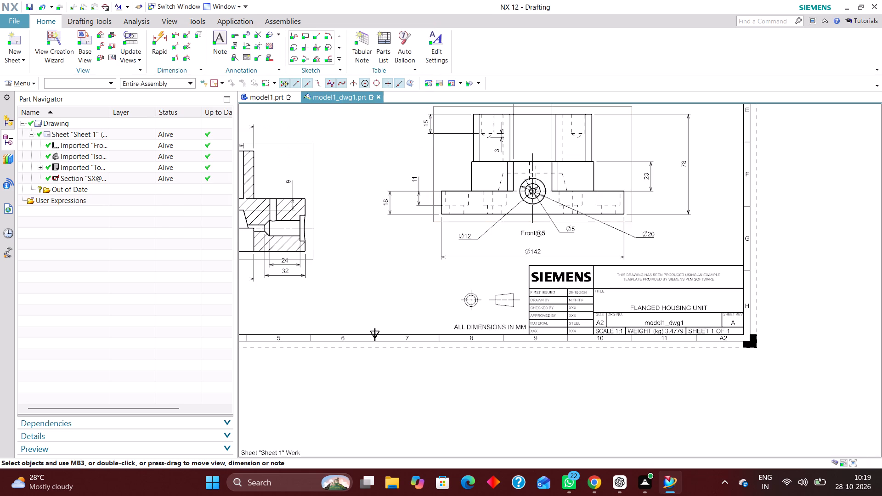
Move the front view's name label clear of the dimensions, to just below the Ø142 dimension.
scroll(525, 272, down, 3)
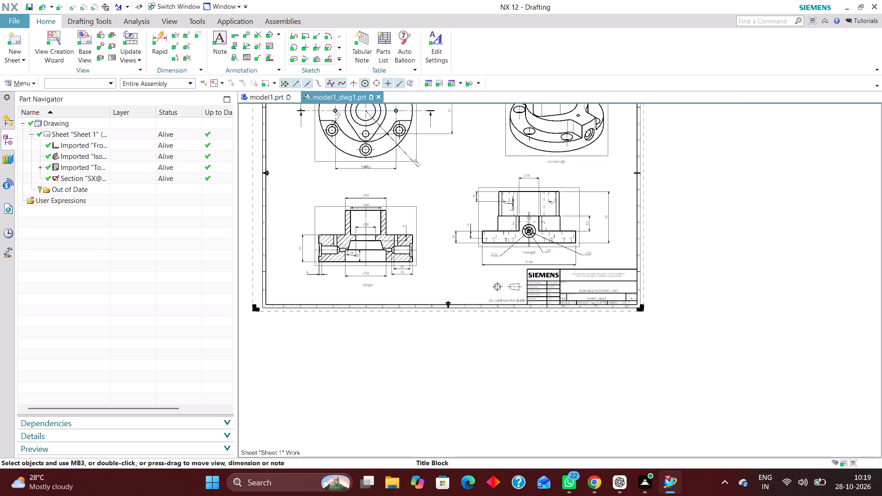
scroll(540, 239, up, 4)
drag(520, 297, 523, 287)
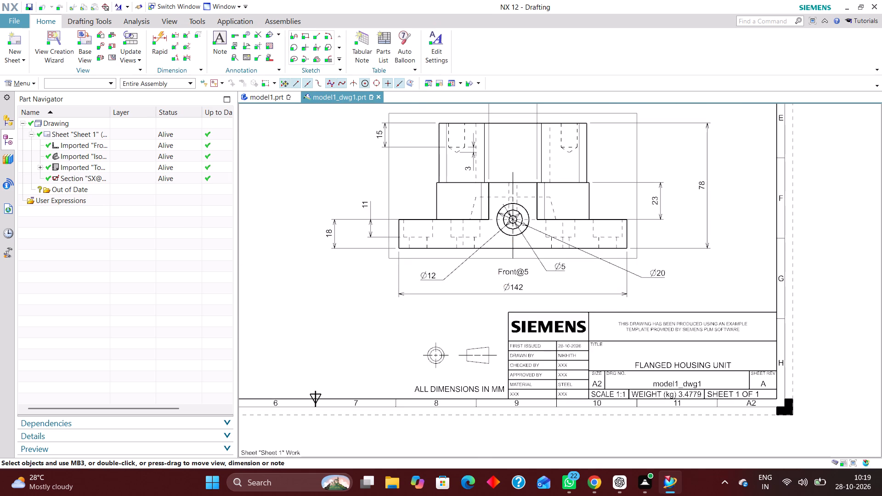
drag(519, 273, 475, 299)
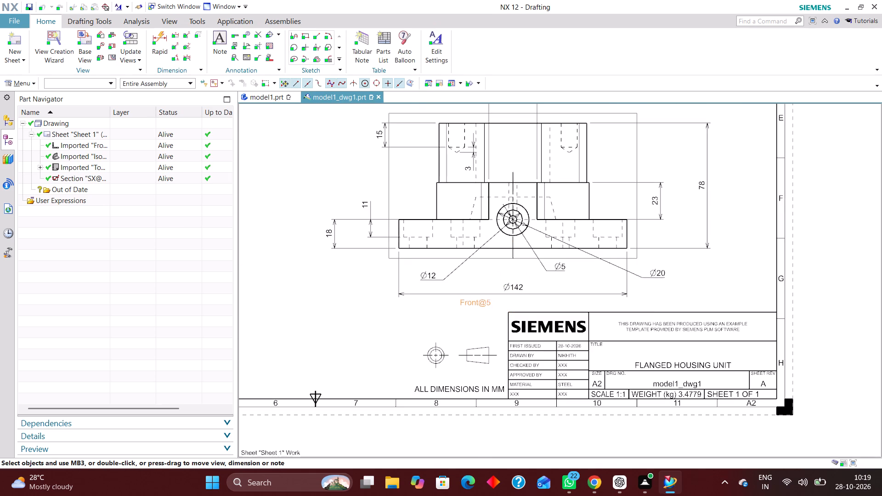
drag(475, 299, 469, 300)
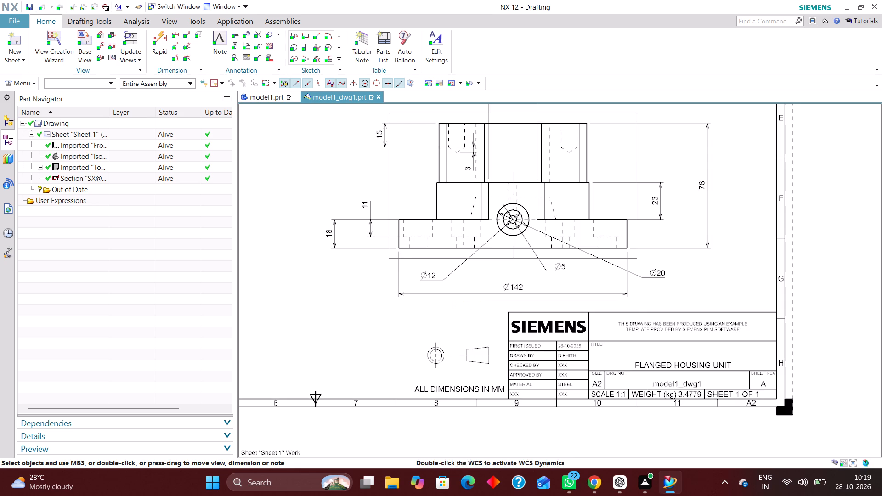
Rename the isometric view as ISOMETRIC VIEW.
scroll(537, 345, down, 3)
scroll(479, 323, up, 1)
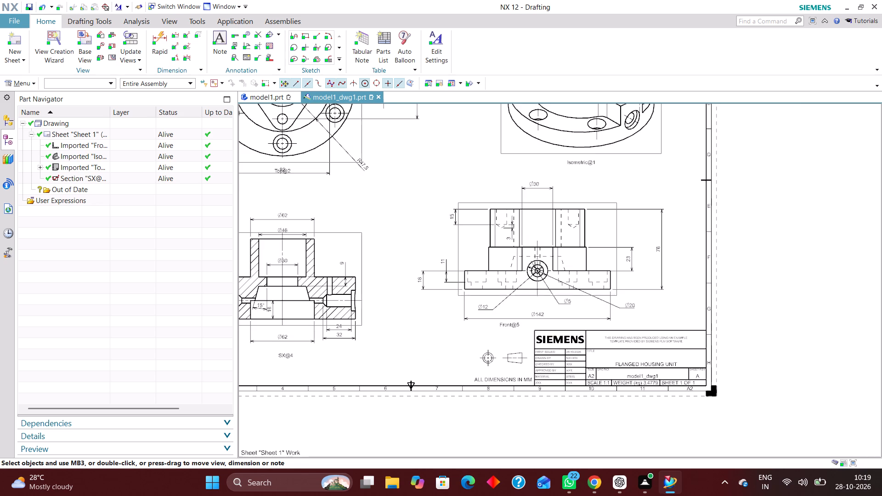
click(118, 157)
right_click(118, 156)
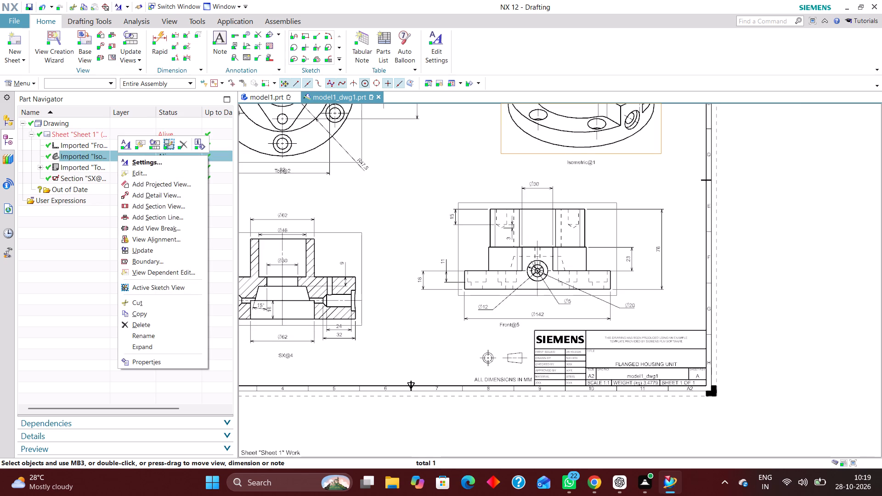
click(151, 337)
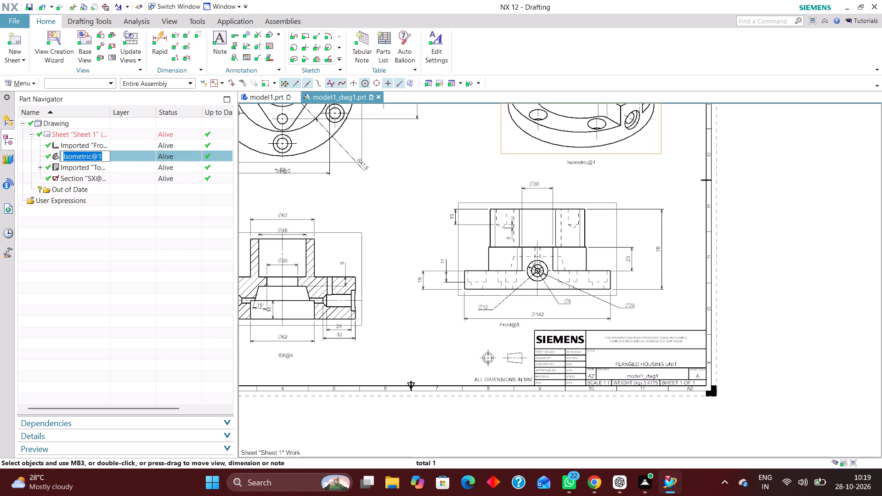
text(ISOMETRIC VIEW)
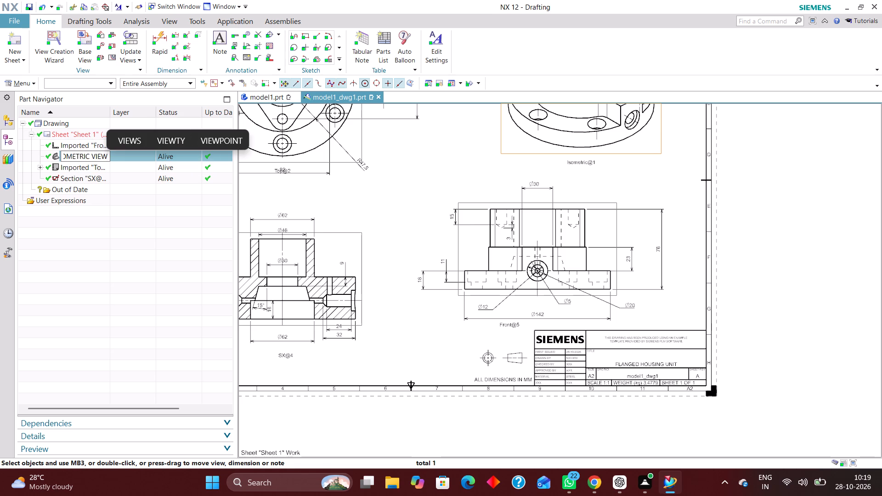
key(Return)
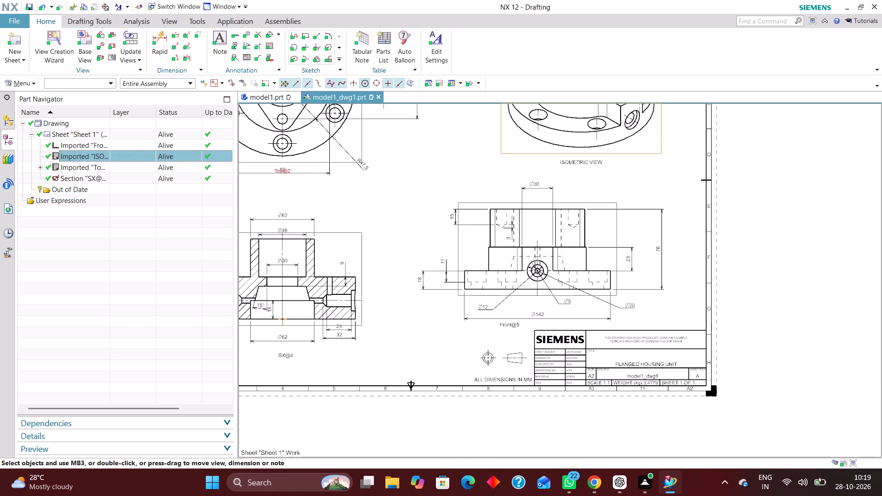
Move the top view's name label down to just below the 92 dimension.
drag(291, 170, 278, 181)
Rename the top view as TOP VIEW.
click(112, 164)
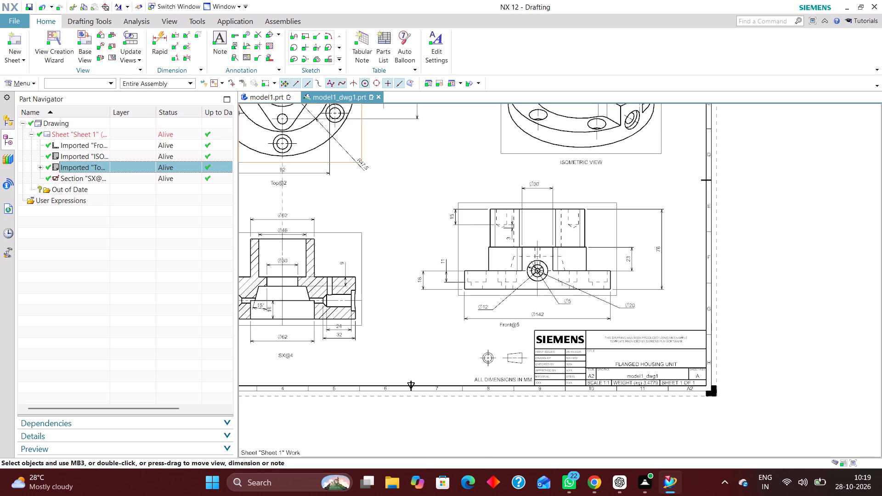
right_click(113, 164)
click(147, 345)
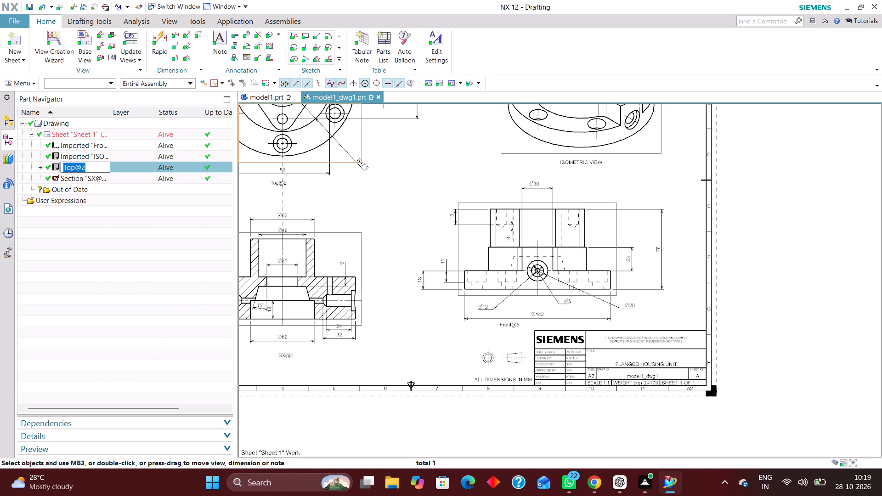
text(TOP V)
text(IEW)
key(Return)
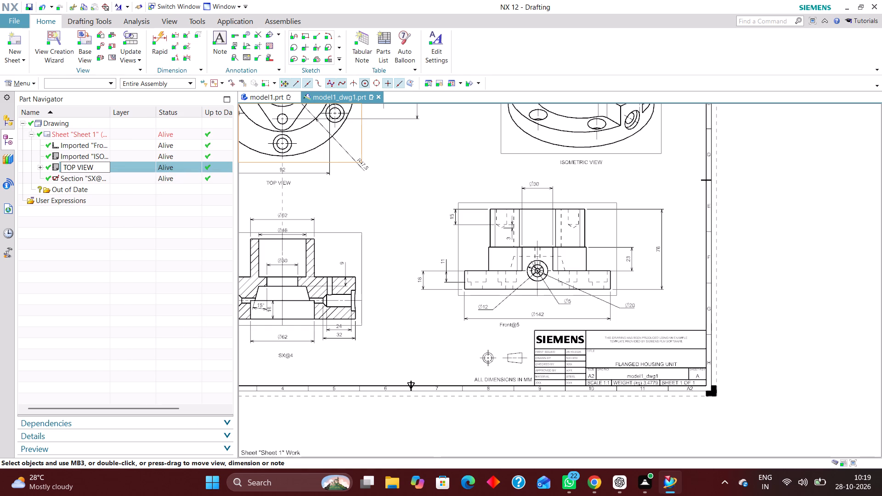
Rename the section view as SECTION VIEW A - A.
click(115, 179)
right_click(116, 179)
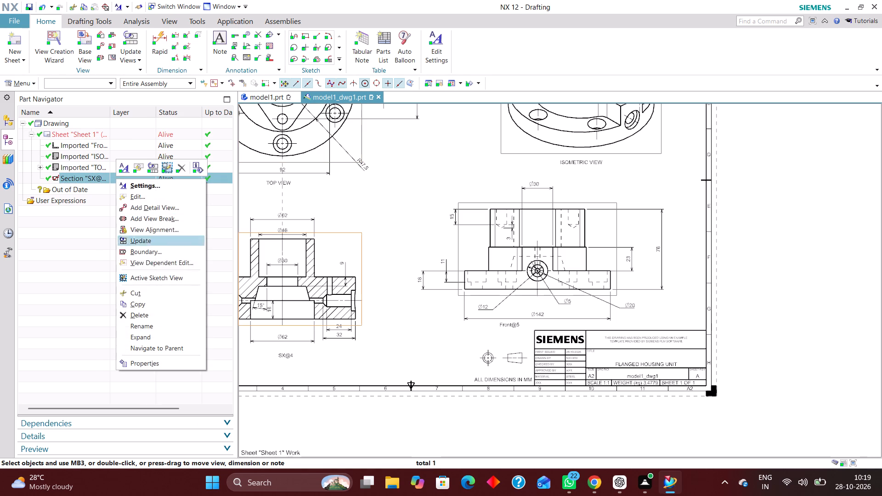
click(161, 327)
text(SECTION)
key(space)
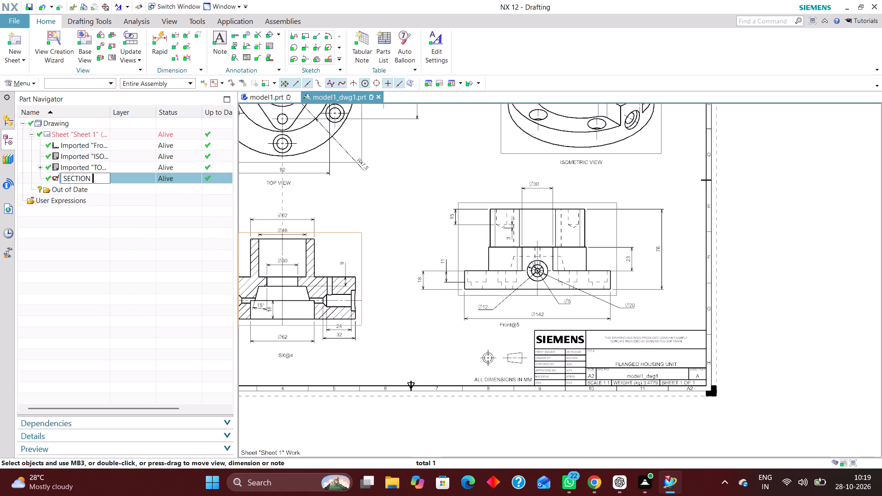
text(VIEW A - A)
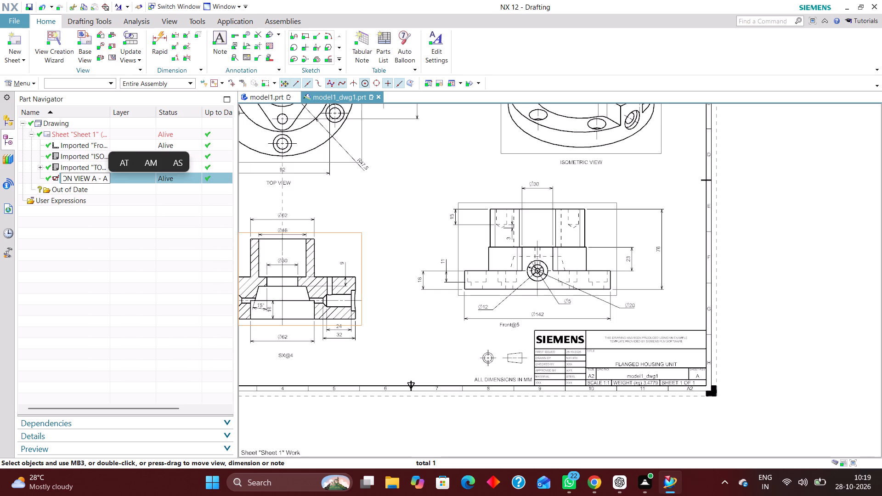
key(Return)
Rename the front view as FRONT VIEW.
scroll(319, 337, down, 1)
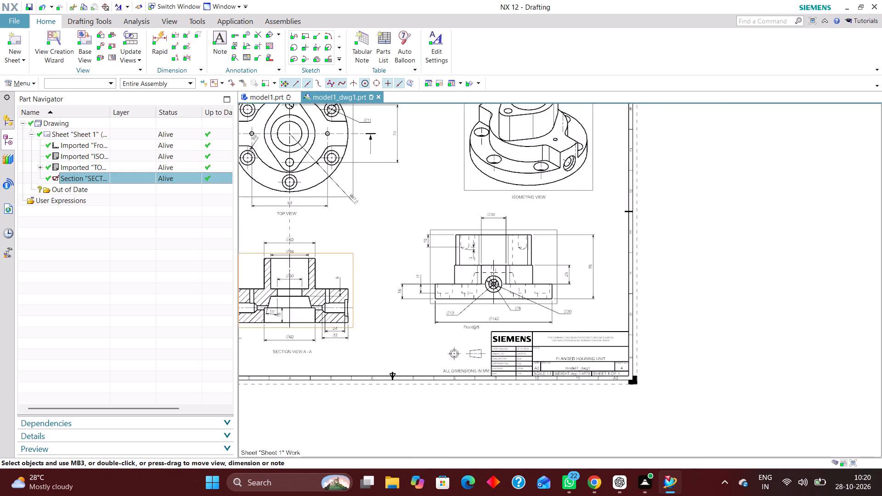
scroll(319, 337, down, 1)
scroll(476, 334, up, 2)
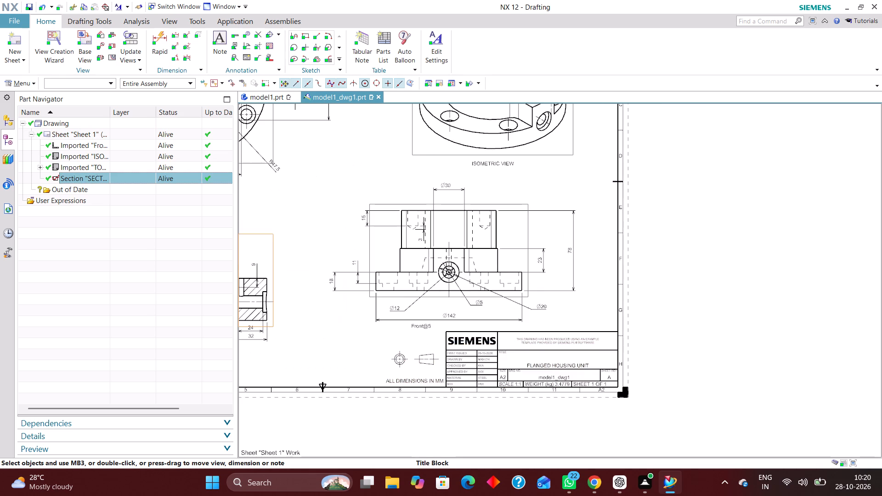
click(131, 144)
right_click(130, 143)
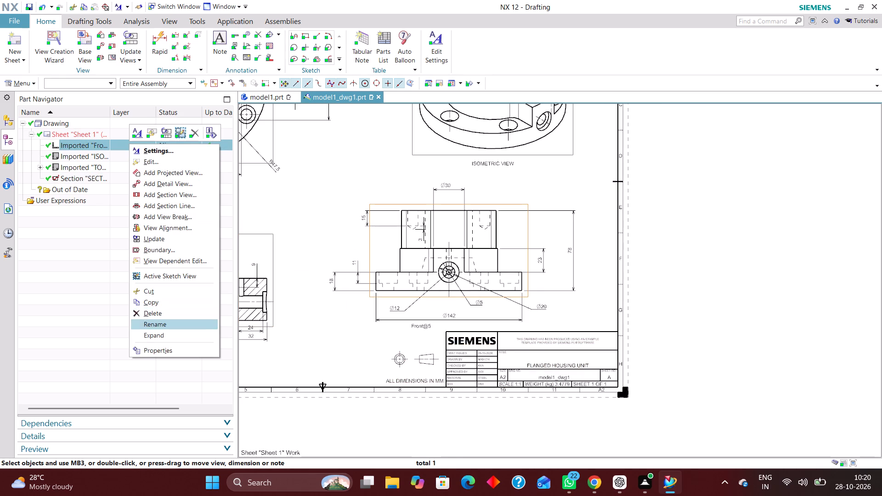
click(164, 327)
text(FRONT VIEW)
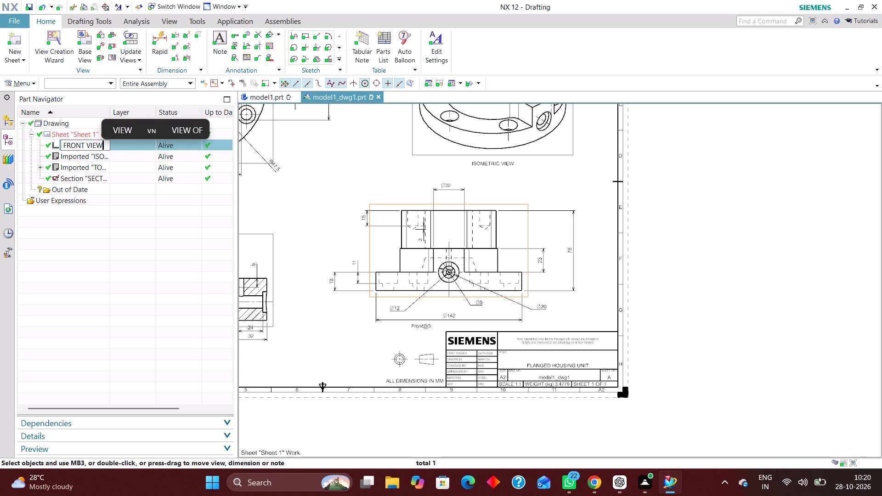
key(Return)
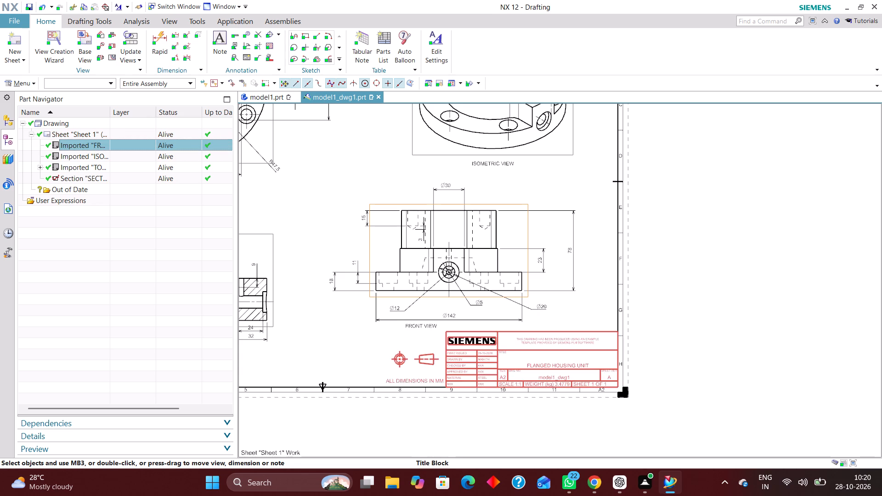
Examine the name labels and dimensions of all four views across the sheet.
scroll(550, 378, down, 3)
scroll(396, 286, up, 5)
scroll(457, 275, down, 2)
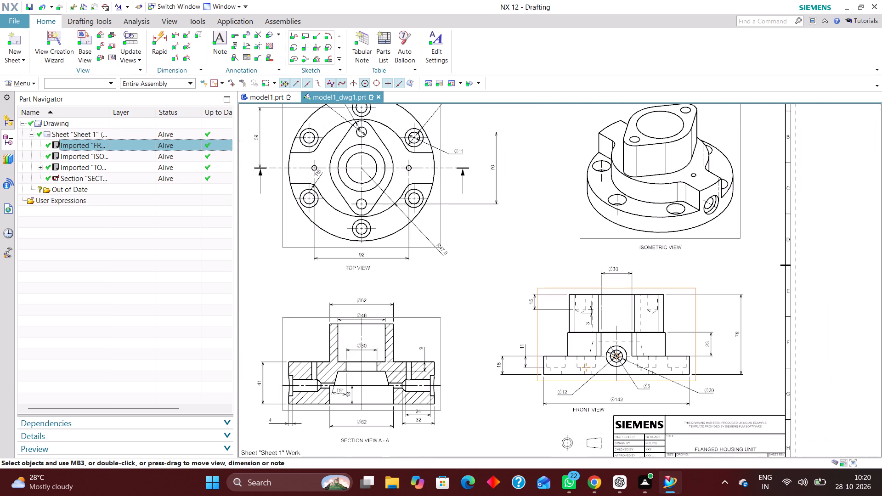
right_drag(537, 208, 538, 208)
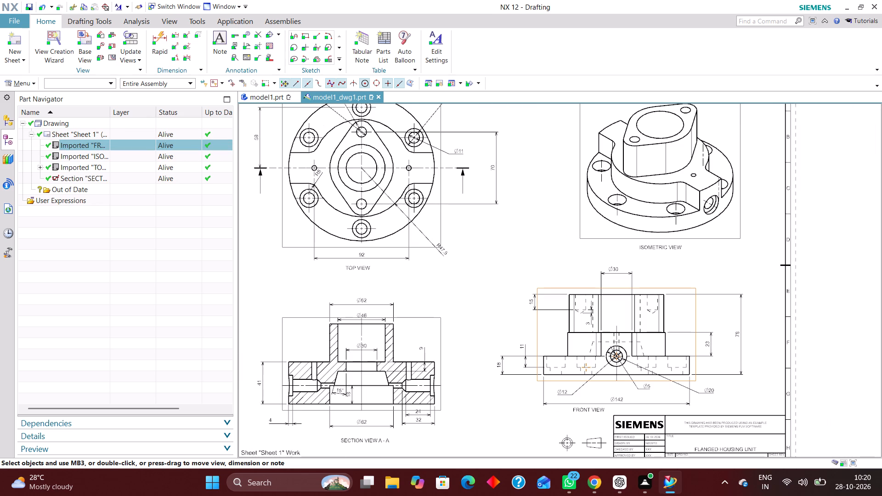
right_drag(538, 208, 481, 267)
right_drag(532, 210, 465, 284)
scroll(582, 238, up, 2)
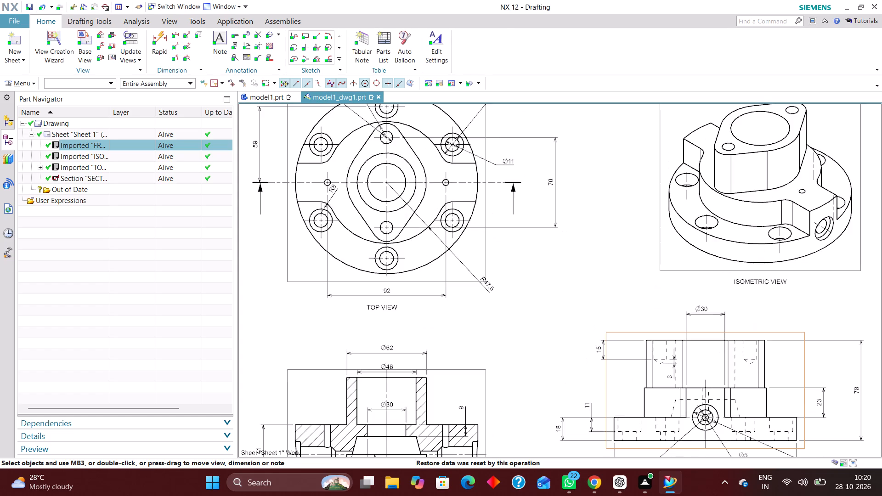
scroll(569, 248, down, 2)
scroll(599, 263, up, 2)
scroll(504, 249, down, 3)
scroll(559, 260, up, 2)
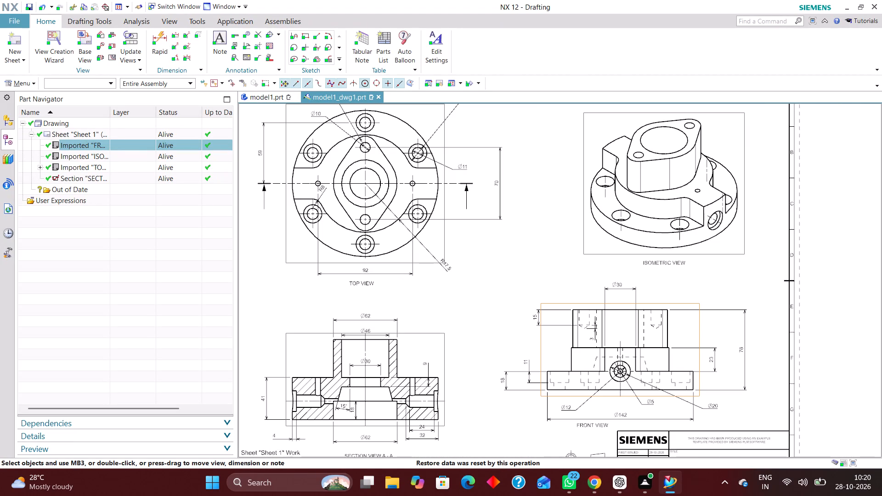
scroll(645, 329, up, 6)
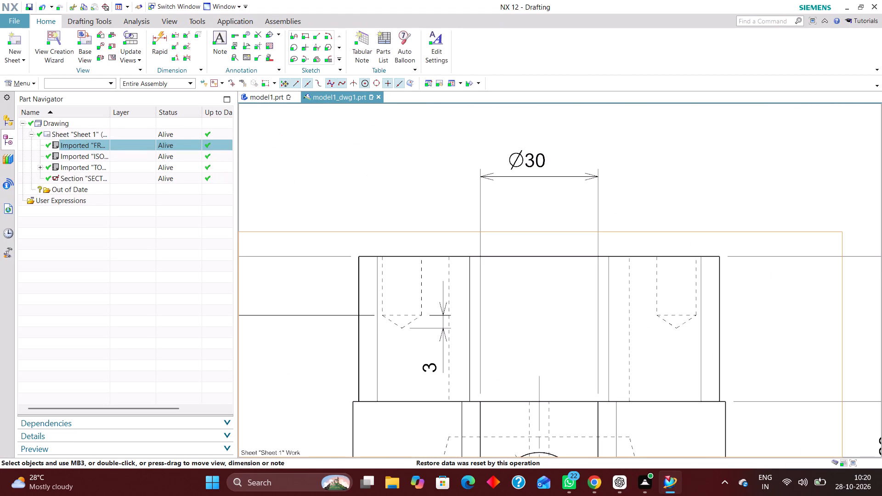
scroll(556, 274, down, 10)
scroll(542, 277, up, 3)
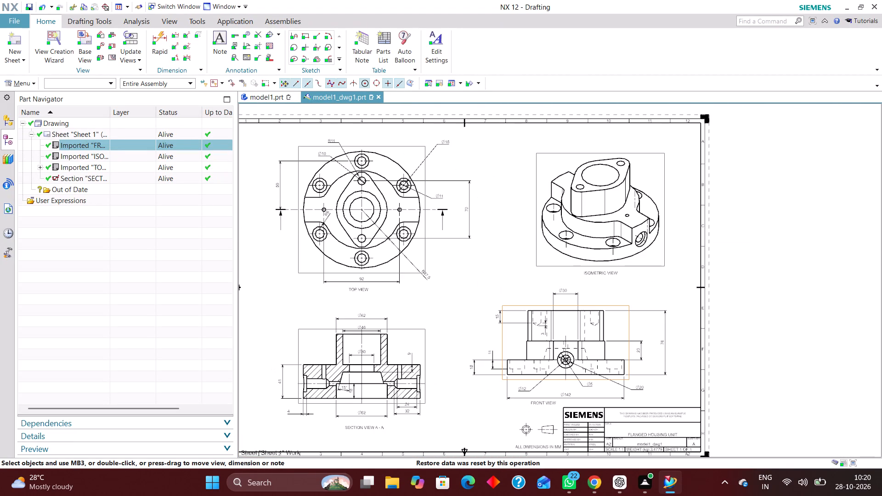
click(497, 252)
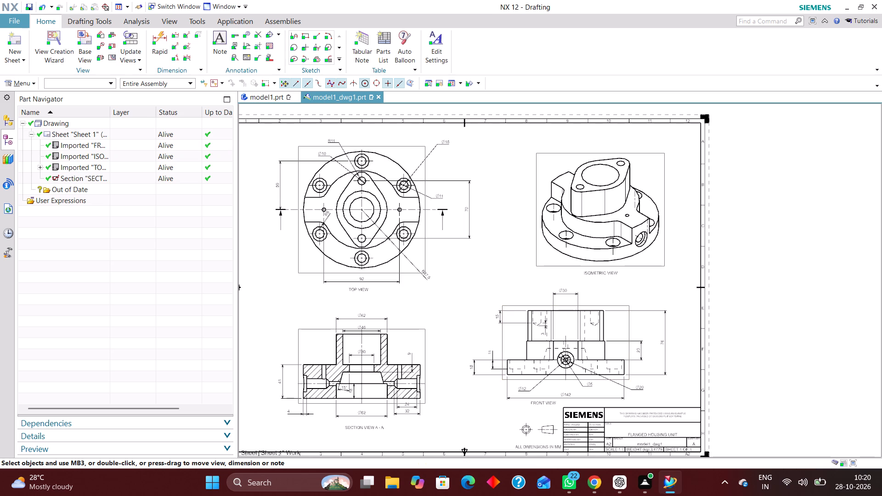
Set the layers of category ALL invisible in ISOMETRIC VIEW, using Layer Visible in View.
click(31, 86)
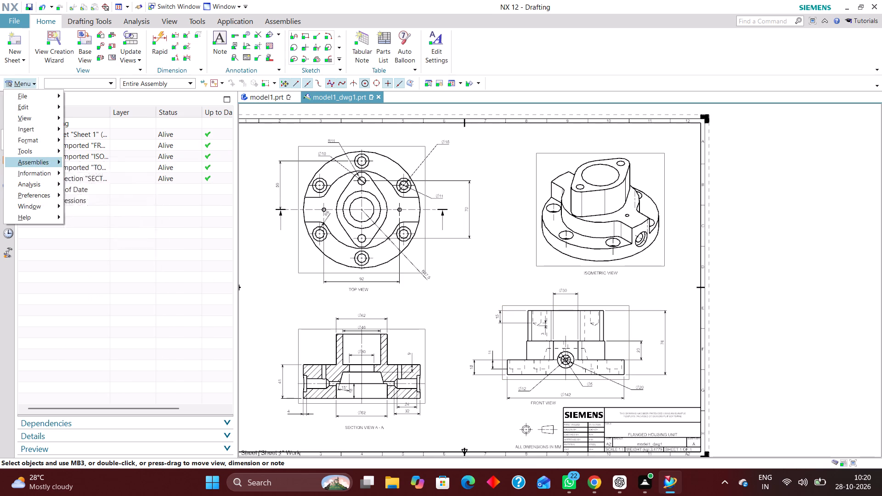
click(40, 142)
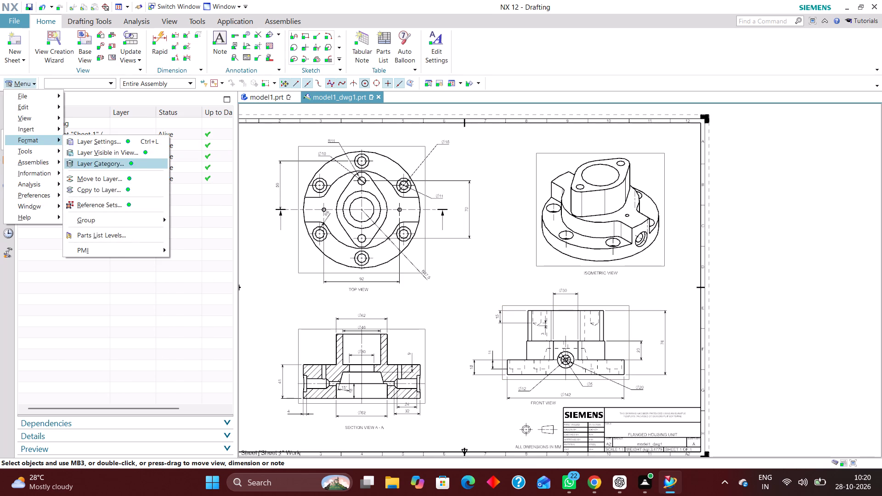
click(117, 153)
click(204, 51)
click(235, 171)
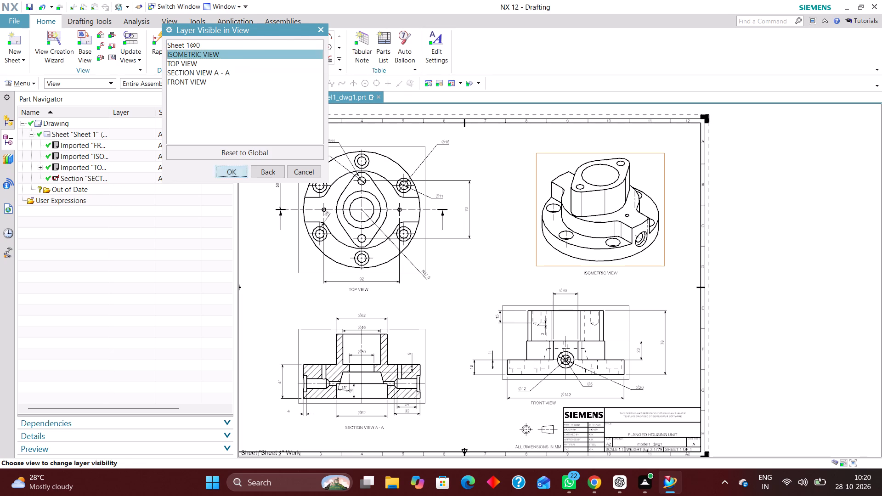
click(175, 94)
click(306, 294)
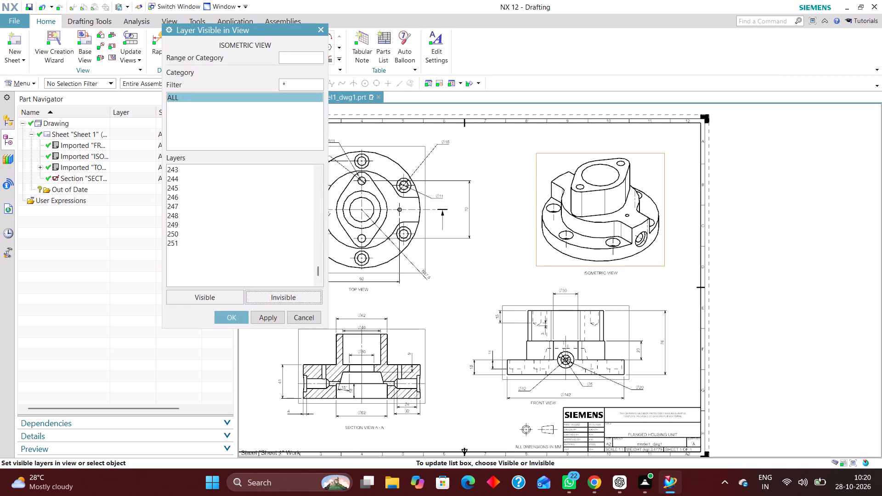
Make layers 2, 223, 224, 225, 226 and 256 visible in ISOMETRIC VIEW and accept its layer settings.
key(2)
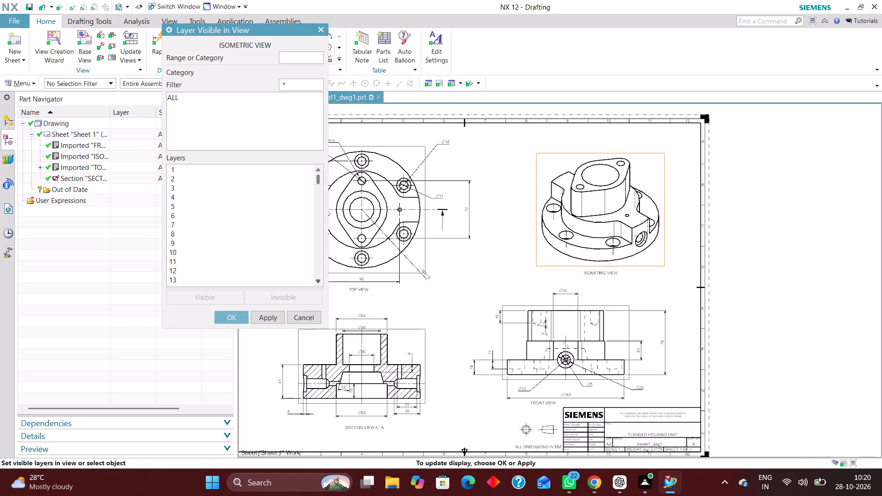
key(Return)
click(302, 54)
key(2)
key(Return)
text(223)
key(Return)
text(224)
key(Return)
text(225)
key(Return)
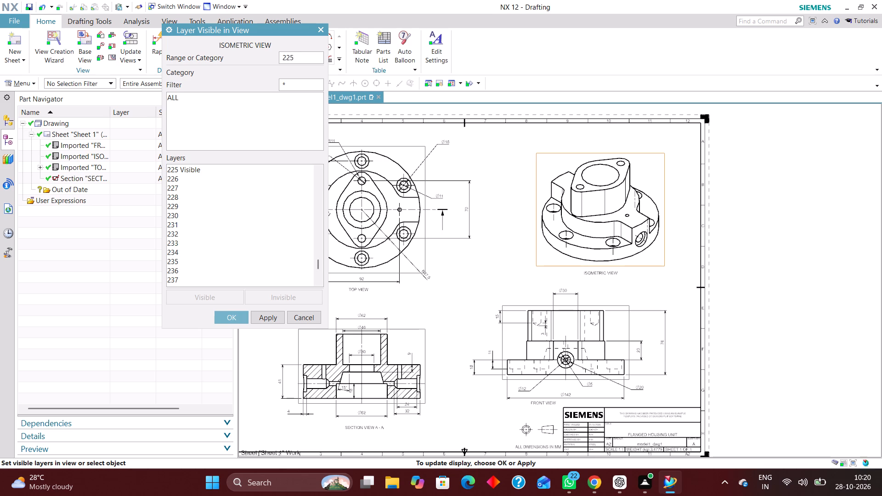
text(226)
key(Return)
text(256)
key(Return)
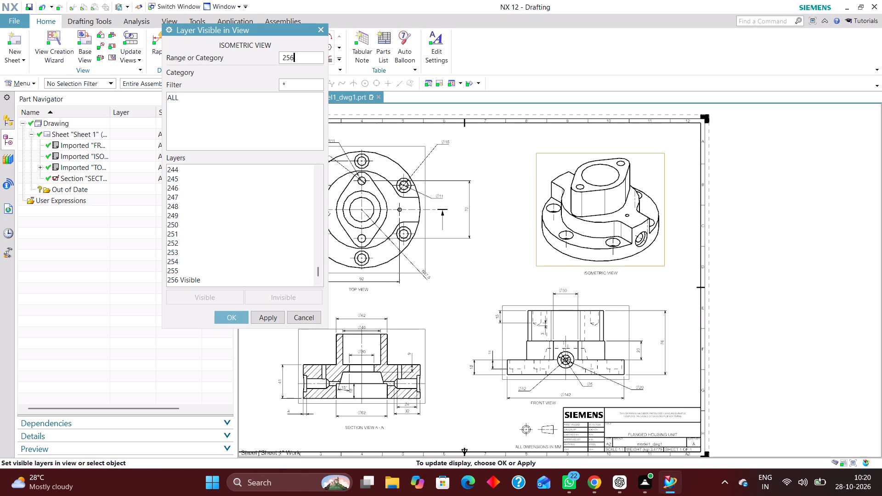
click(230, 316)
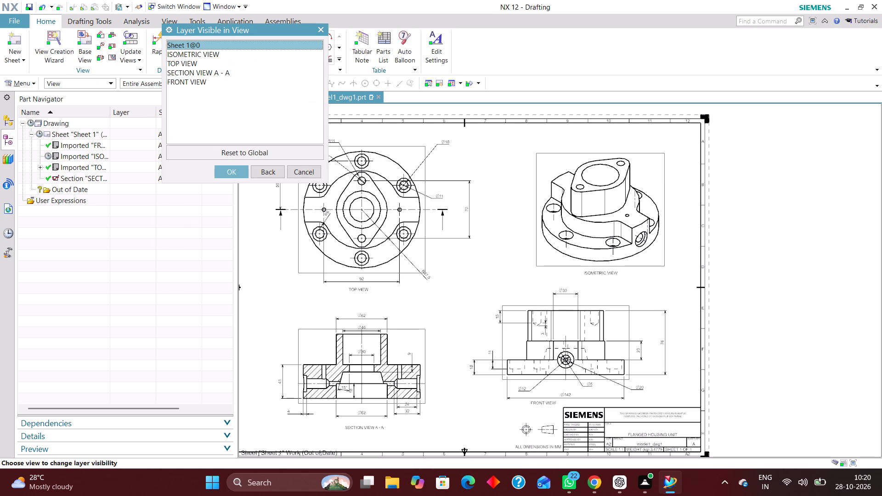
Set the layers of category ALL invisible in TOP VIEW.
click(197, 66)
click(239, 171)
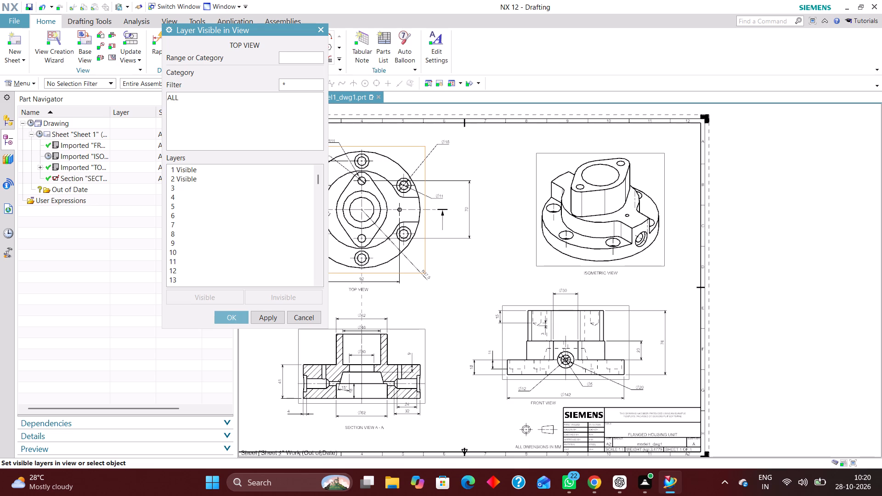
click(175, 97)
click(299, 296)
Make layers 2, 223, 224, 225, 226 and 256 visible in TOP VIEW and accept its layer settings.
click(303, 57)
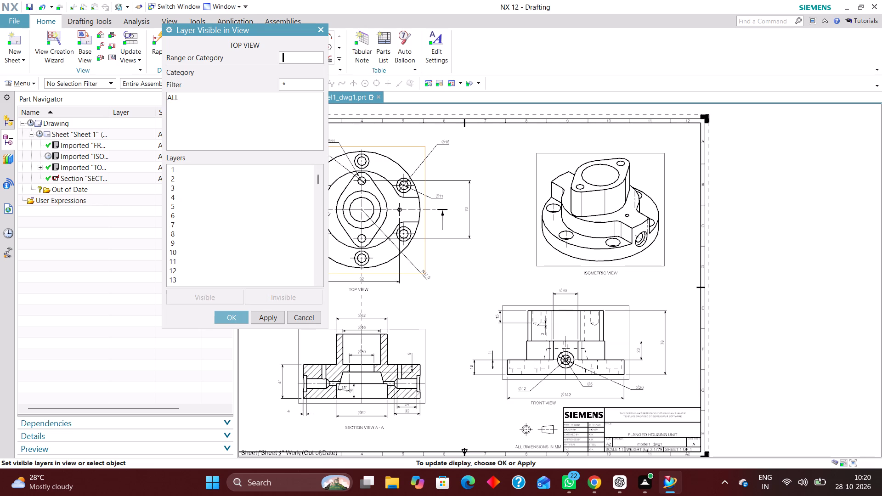
key(2)
key(Return)
text(223)
key(Return)
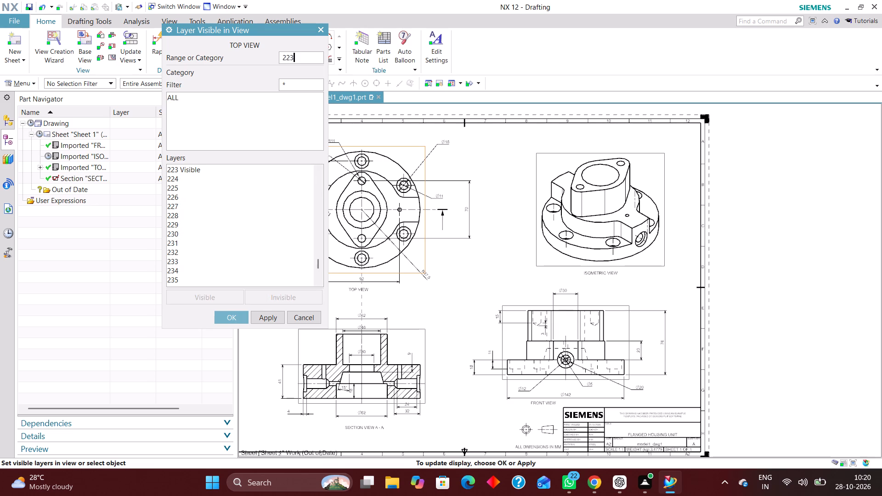
text(224)
key(Return)
text(225)
key(Return)
text(226)
key(Return)
text(256)
key(Return)
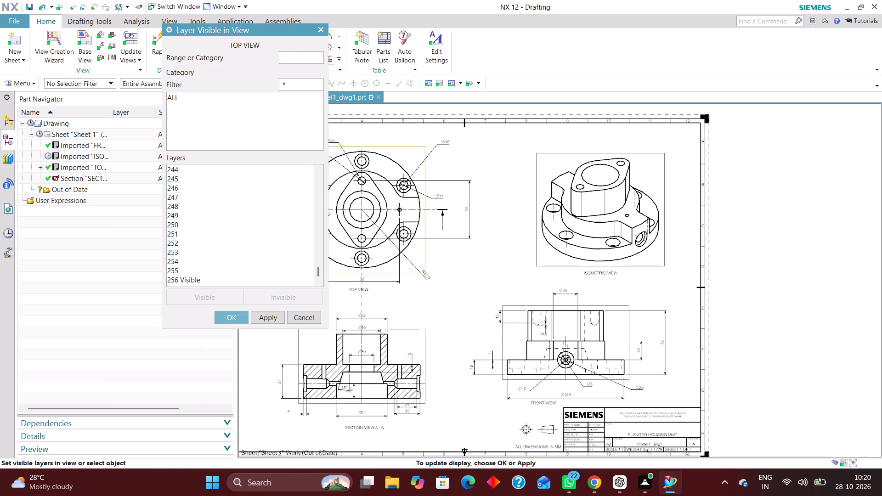
click(237, 316)
Set the layers of category ALL invisible in SECTION VIEW A - A.
click(220, 72)
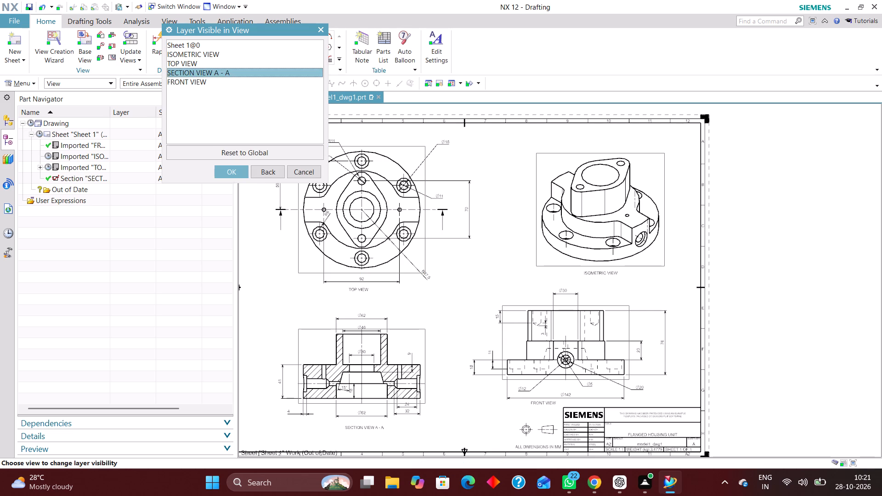
click(233, 173)
click(172, 99)
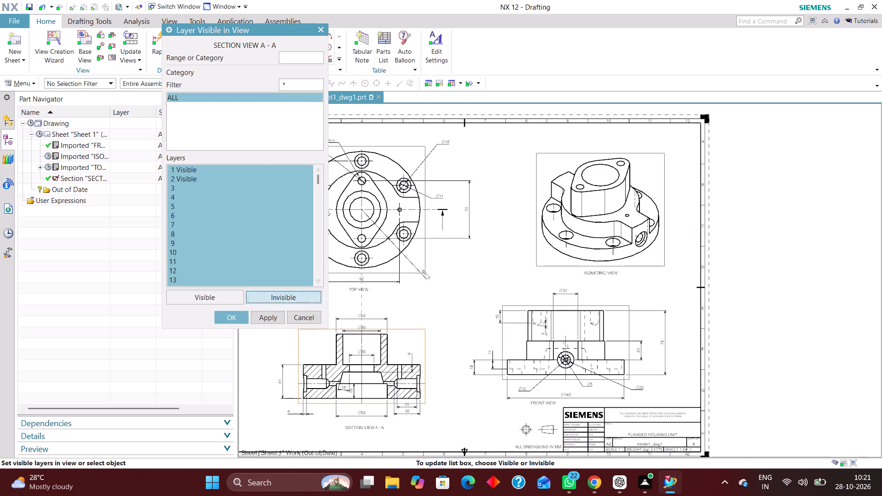
click(312, 297)
Make layers 2, 223, 224, 225, 226 and 256 visible in SECTION VIEW A - A and accept its layer settings.
click(297, 57)
key(2)
key(Return)
text(223)
key(Return)
text(224)
key(Return)
text(225)
key(Return)
text(26)
key(BackSpace)
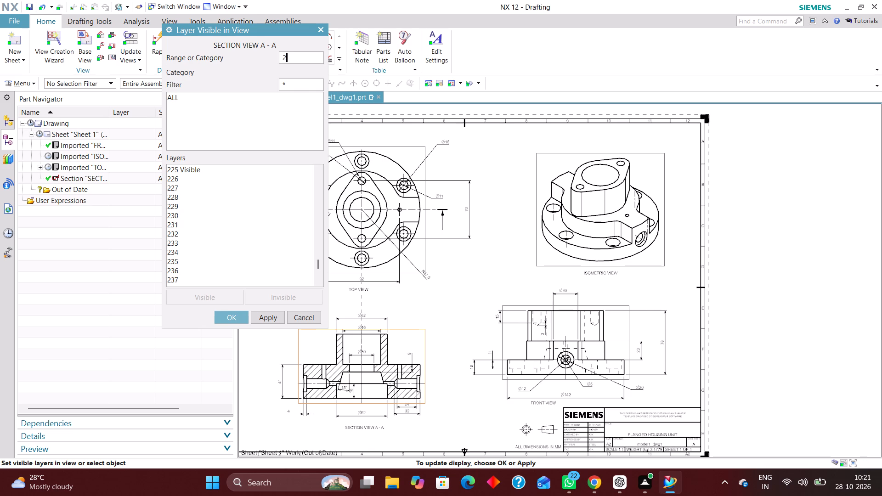
text(26)
key(Return)
text(256)
key(Return)
click(239, 314)
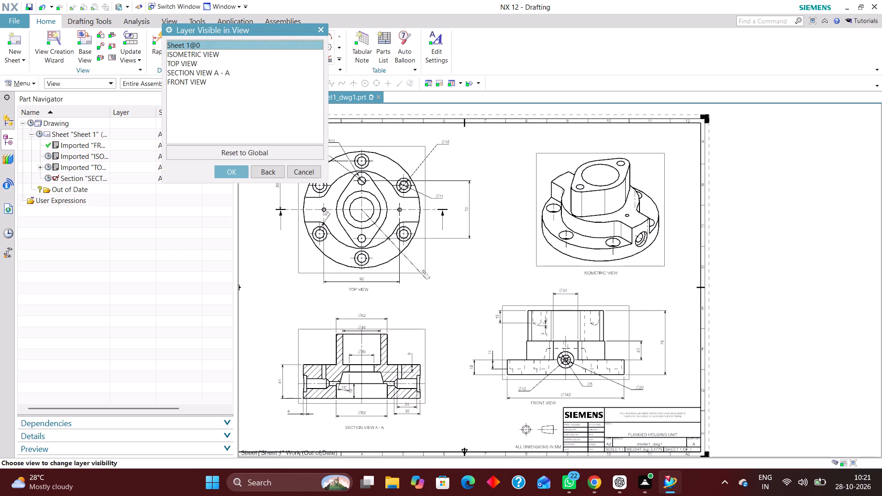
Set the layers of category ALL invisible in FRONT VIEW.
click(197, 79)
click(232, 173)
click(179, 92)
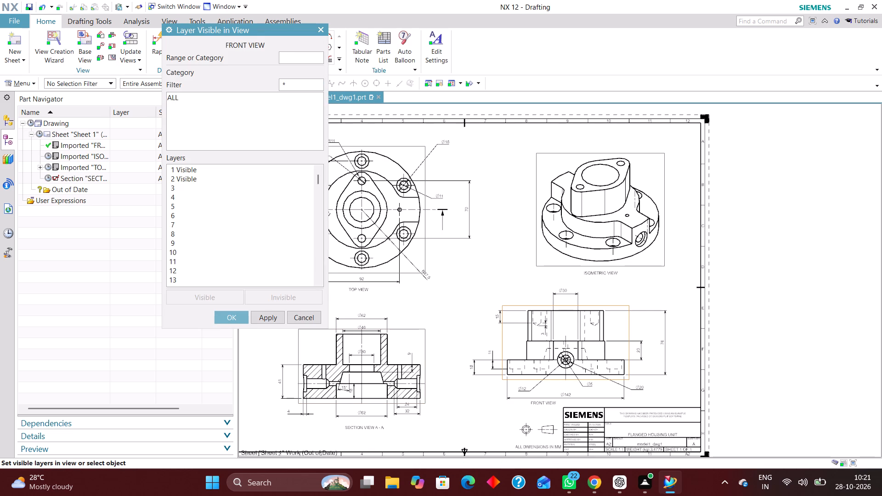
click(171, 98)
click(305, 295)
Make layers 2, 223, 224, 225, 226 and 256 visible in FRONT VIEW, accept its layer settings and close Layer Visible in View.
click(305, 56)
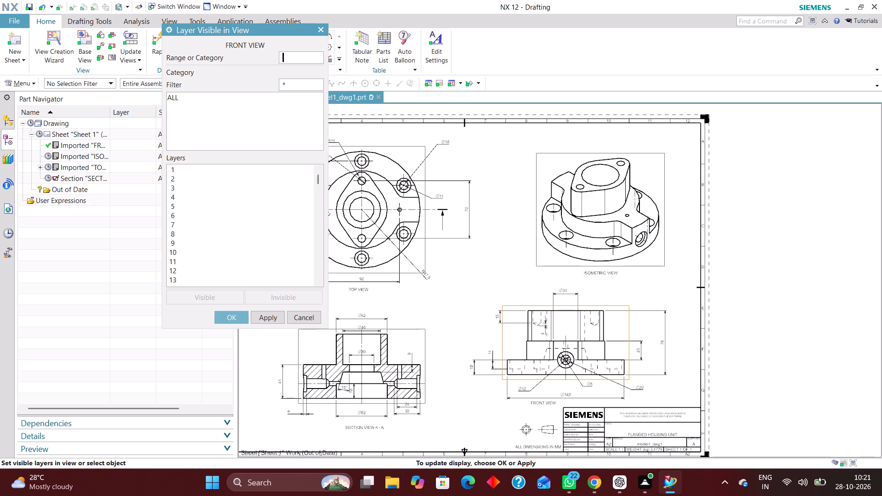
key(2)
key(Return)
text(223)
key(Return)
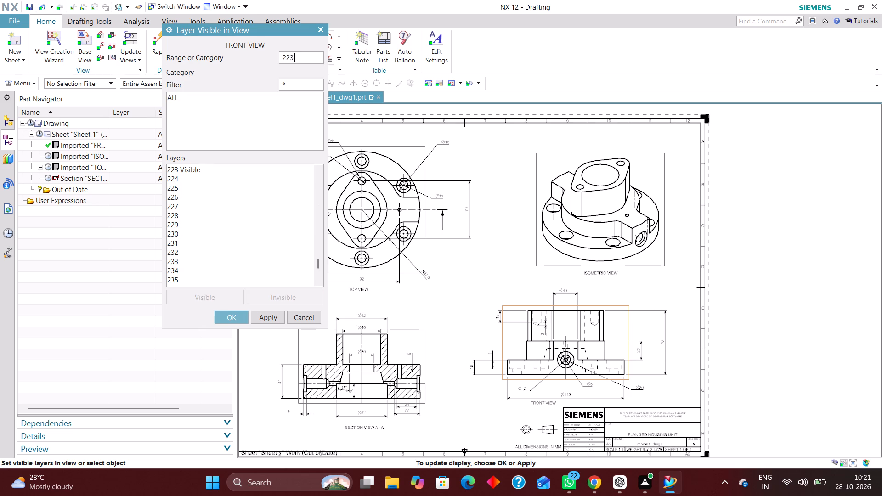
text(224)
key(Return)
text(225)
key(Return)
text(226)
key(Return)
text(256)
key(Return)
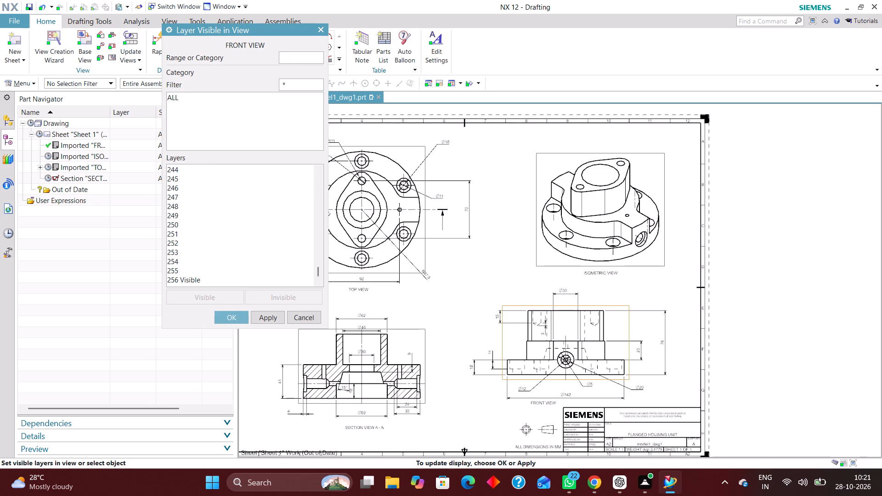
click(233, 313)
click(294, 167)
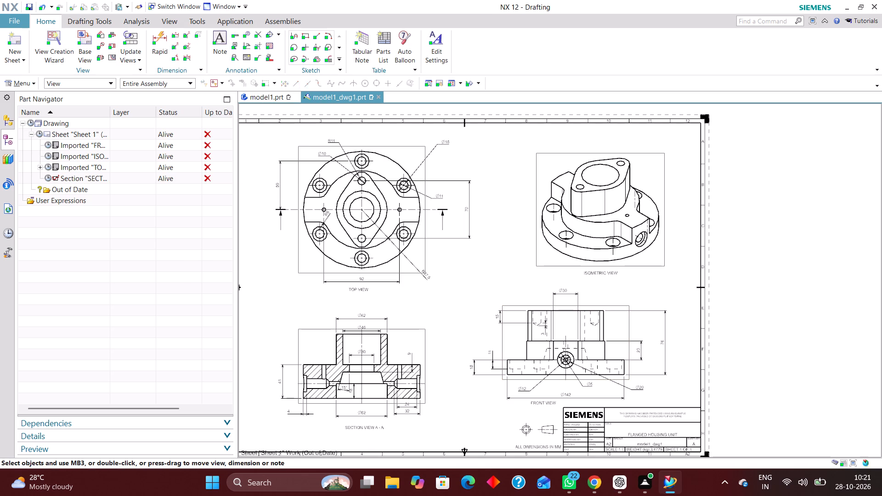
Update the out-of-date views of the whole drawing.
click(27, 120)
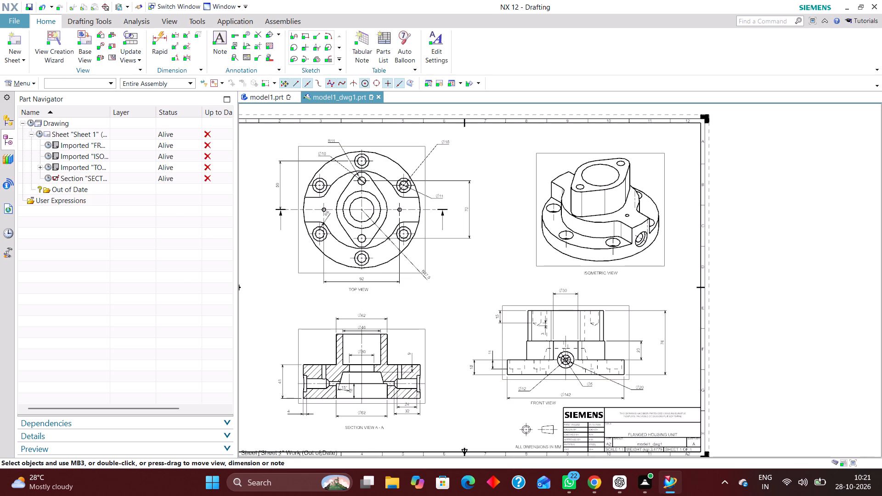
click(23, 124)
click(31, 121)
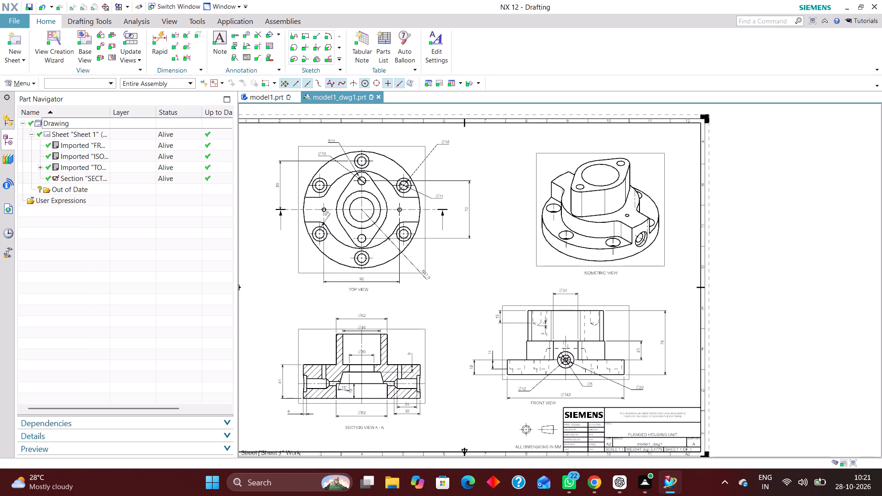
Edit Sheet 1 to use first-angle projection.
scroll(514, 288, down, 2)
scroll(525, 345, up, 3)
scroll(487, 355, down, 1)
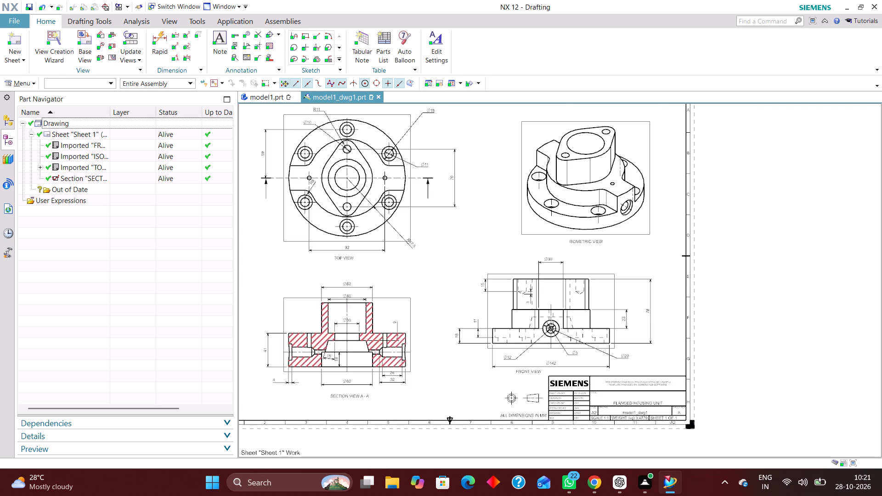
scroll(400, 334, down, 2)
right_click(278, 325)
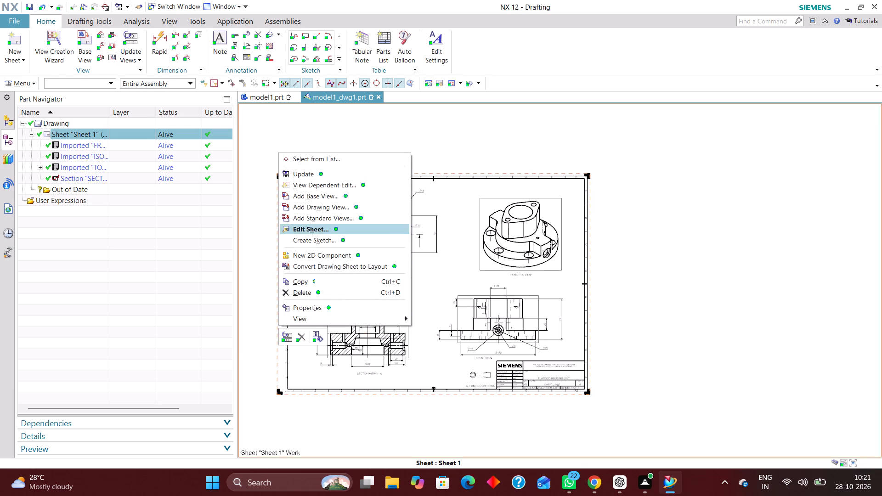
click(322, 231)
click(193, 310)
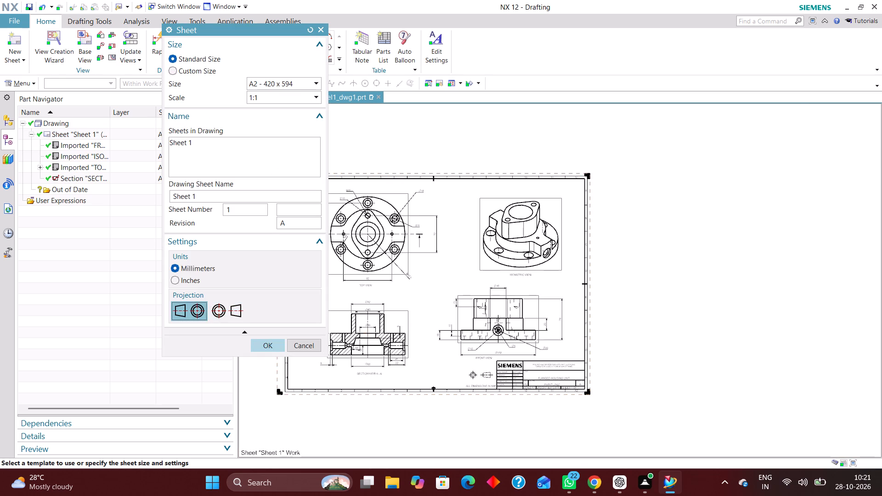
click(261, 342)
Filter the selection to dimensions, select all of them on the sheet and assign them to layer 223 with Edit Object Display.
scroll(482, 313, down, 2)
scroll(539, 300, up, 2)
right_drag(541, 274, 472, 323)
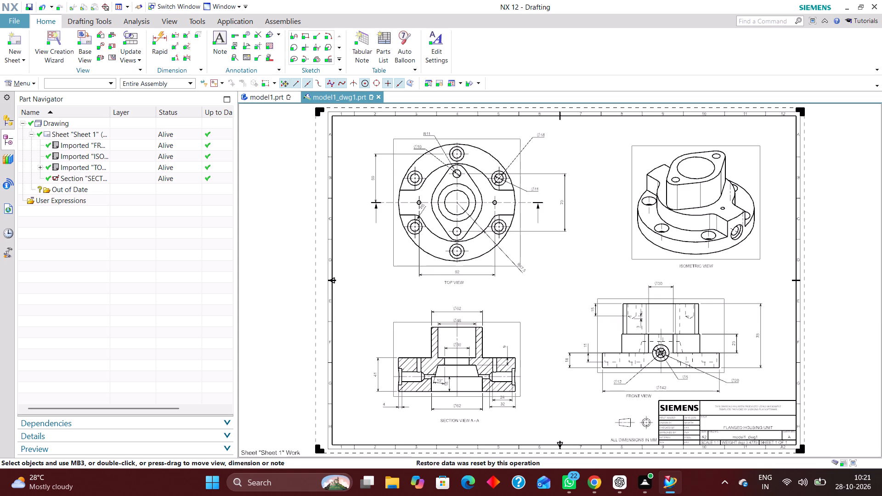
click(95, 86)
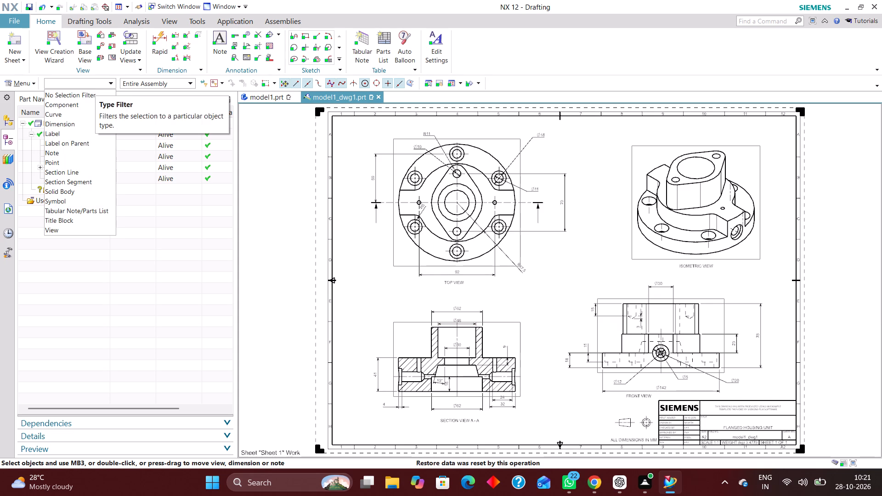
click(104, 81)
drag(105, 79, 105, 84)
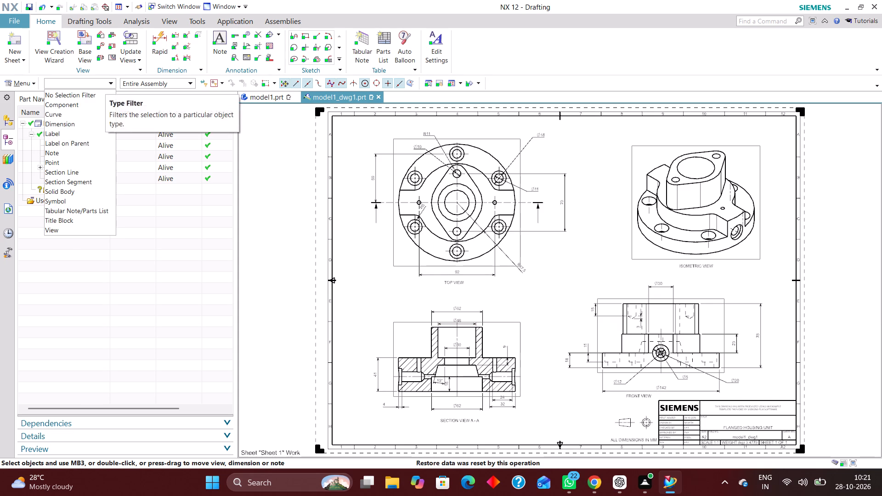
click(73, 123)
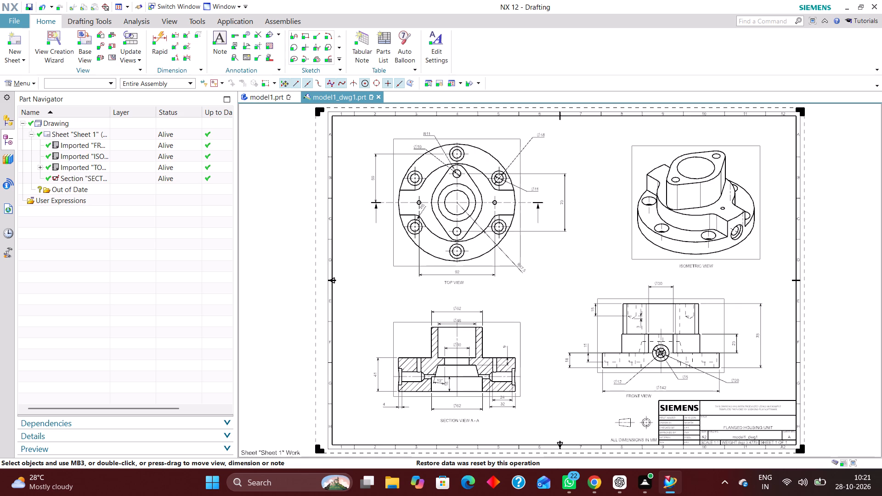
key(ctrl+a)
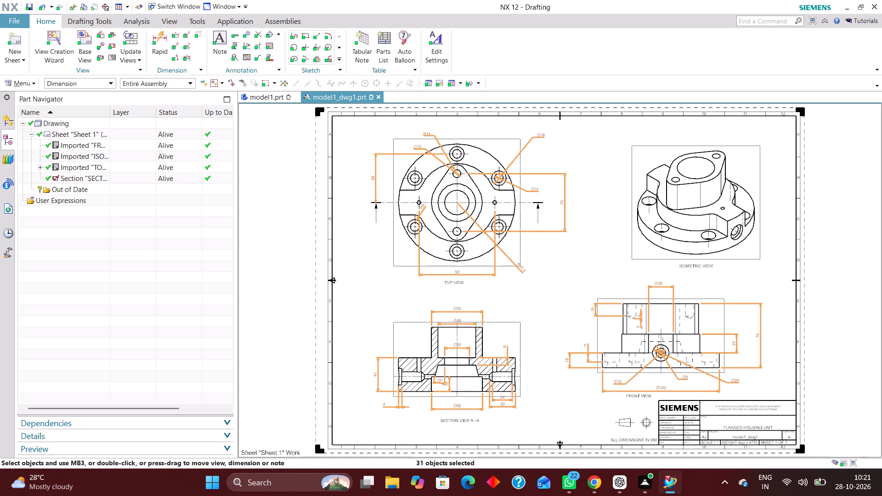
key(ctrl+j)
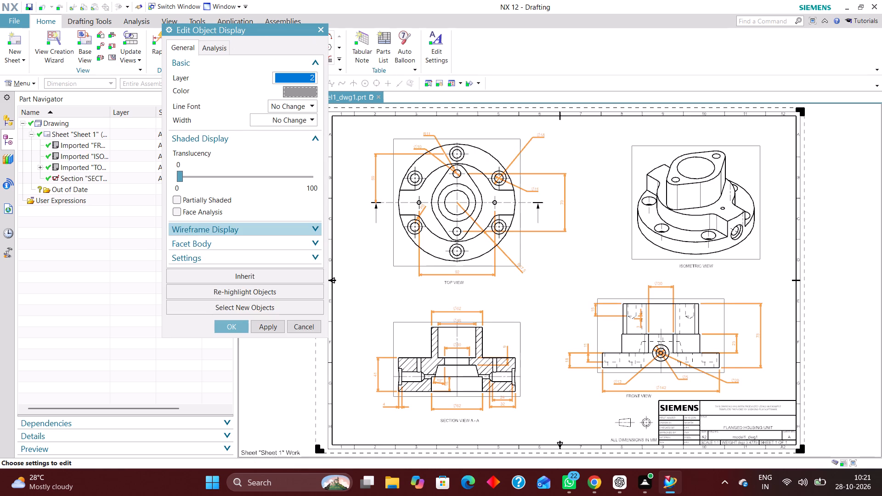
text(223)
key(Return)
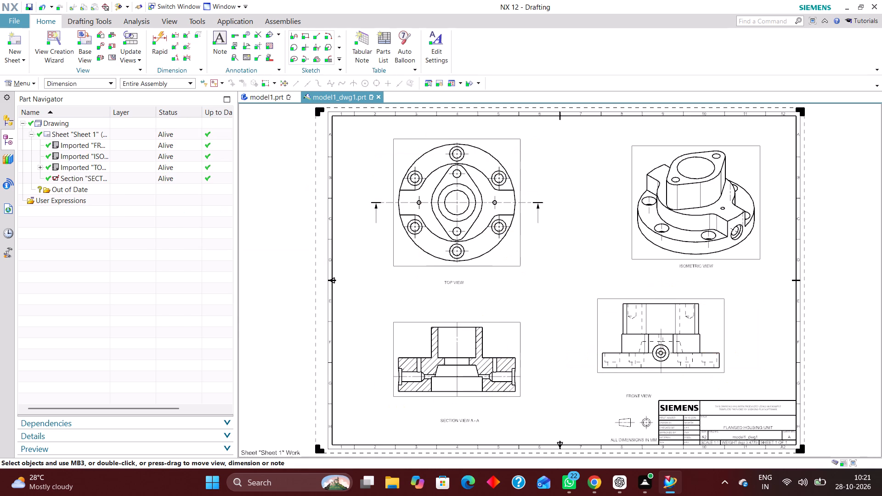
Filter the selection to notes, select all of them and assign them to layer 224 with Edit Object Display.
click(96, 84)
click(59, 152)
key(ctrl+a)
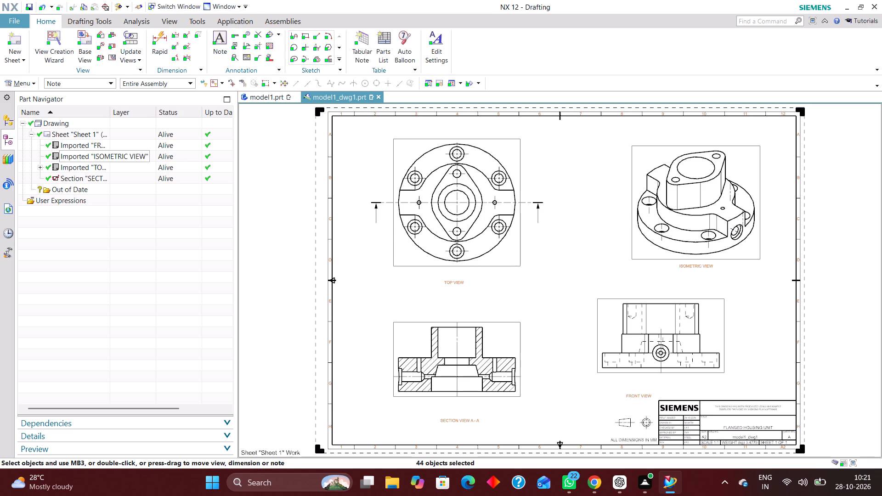
key(ctrl+j)
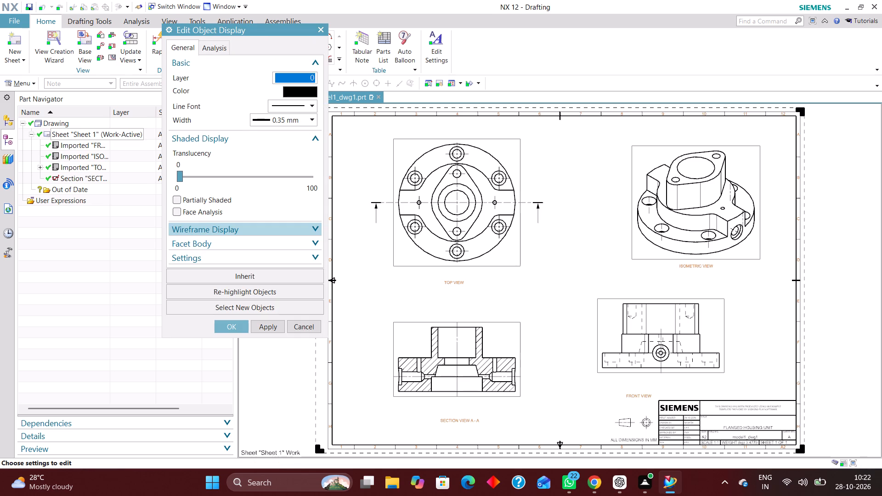
text(22)
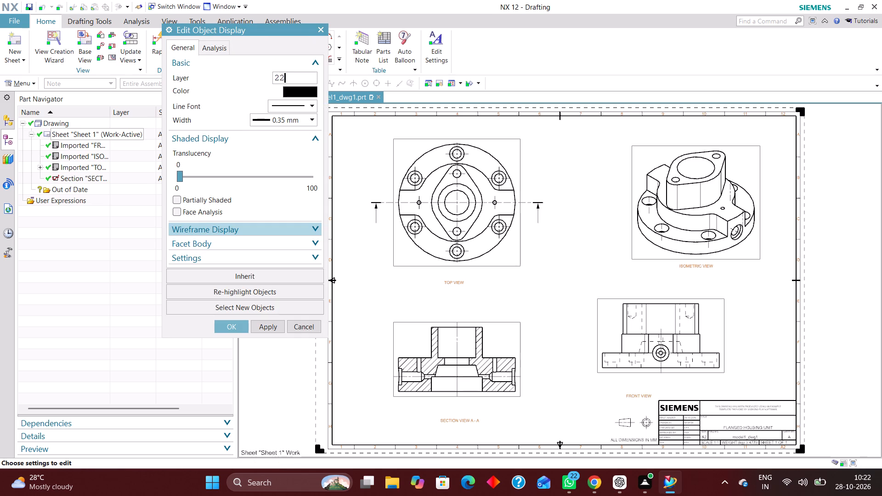
key(4)
key(Return)
Filter the selection to symbols, select all of them and assign them to layer 225 with Edit Object Display.
click(82, 83)
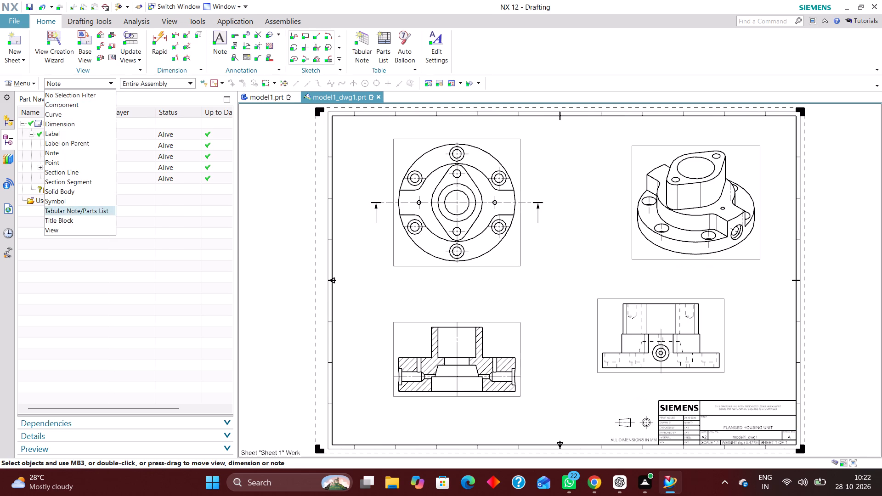
click(69, 201)
key(ctrl+a)
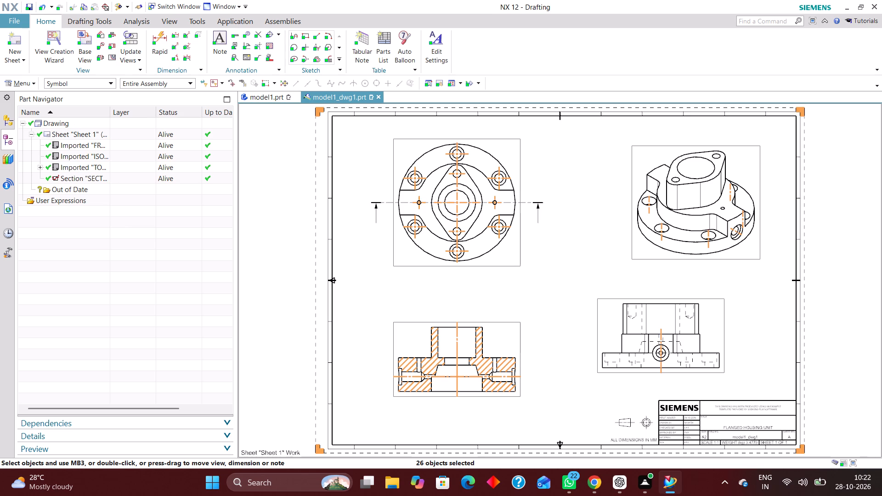
key(ctrl+j)
text(225)
key(Return)
Filter the selection to section lines, select the one in TOP VIEW and assign it to layer 226 with Edit Object Display.
click(82, 79)
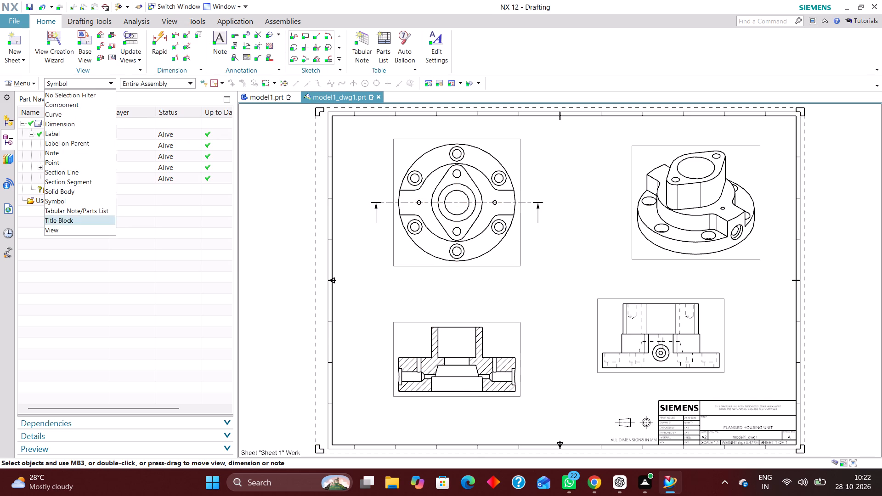
click(69, 172)
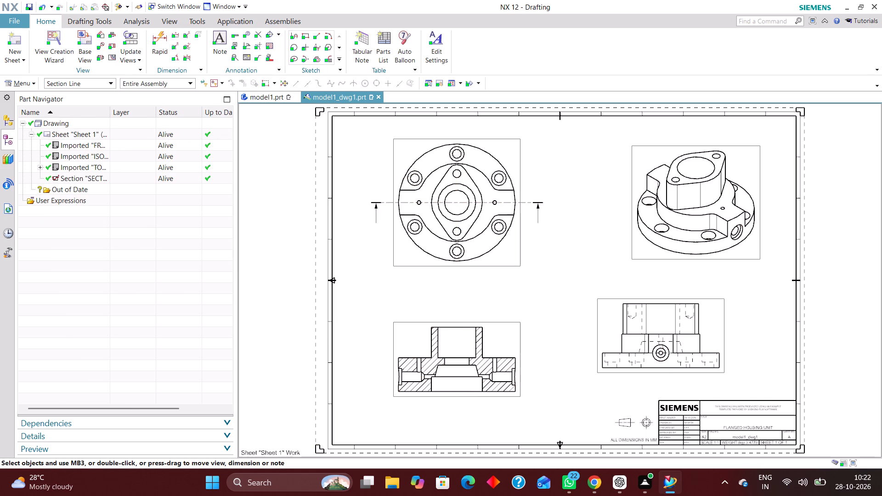
key(ctrl+a)
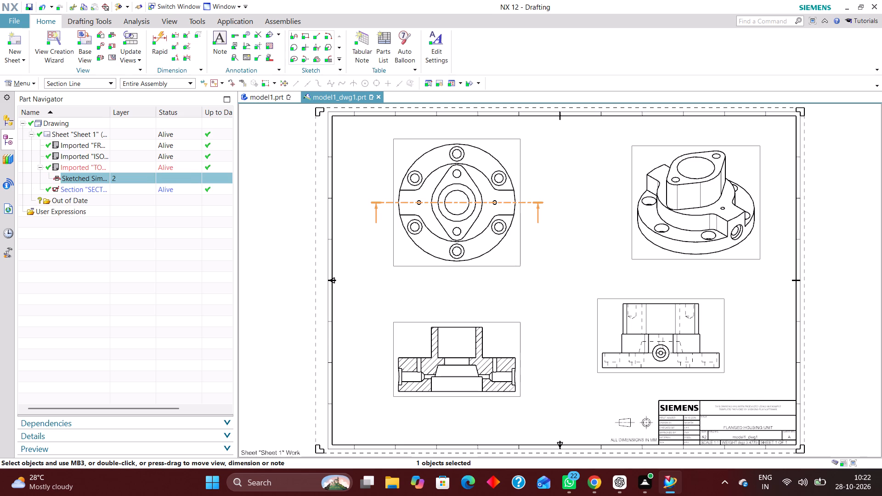
key(ctrl+j)
text(226)
key(Return)
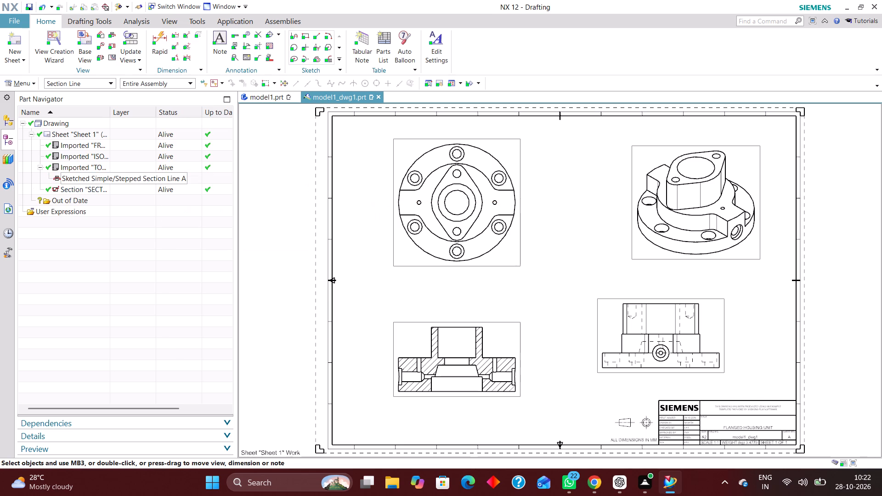
Set the selection filter to Title Block.
click(80, 88)
click(86, 82)
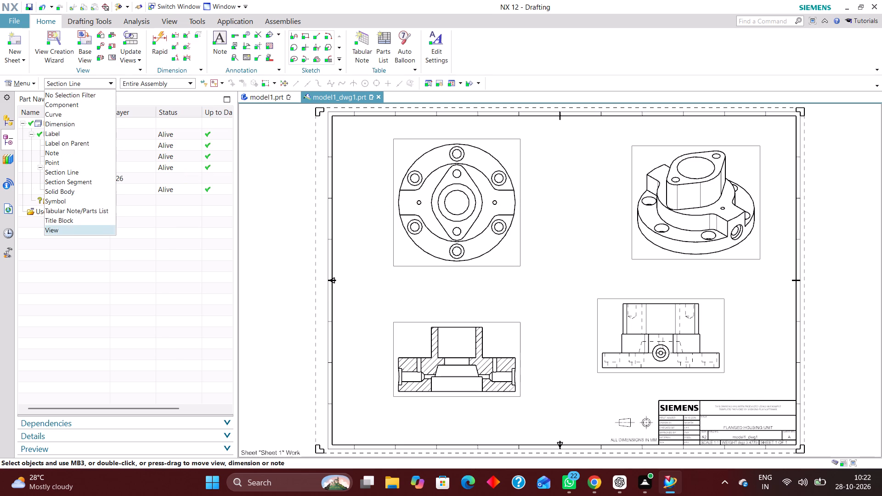
click(74, 221)
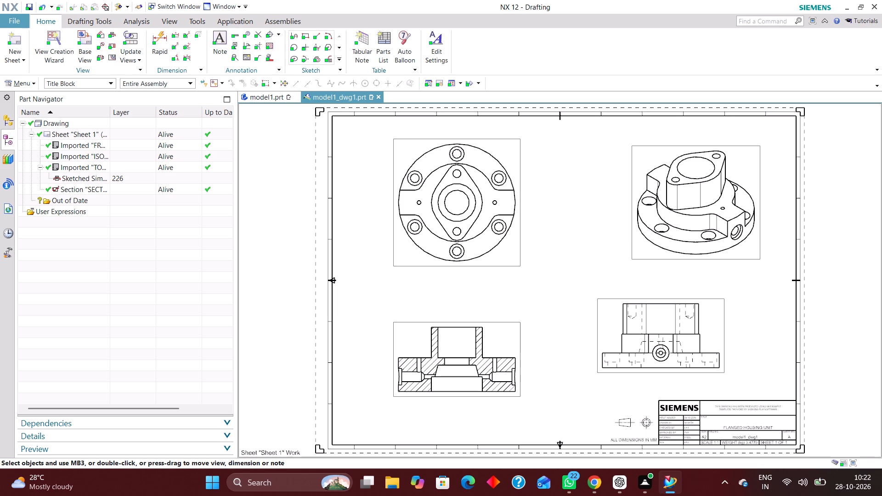
Turn on all layers of the ALL category in Layer Settings so every annotation layer is shown on the sheet.
key(ctrl+l)
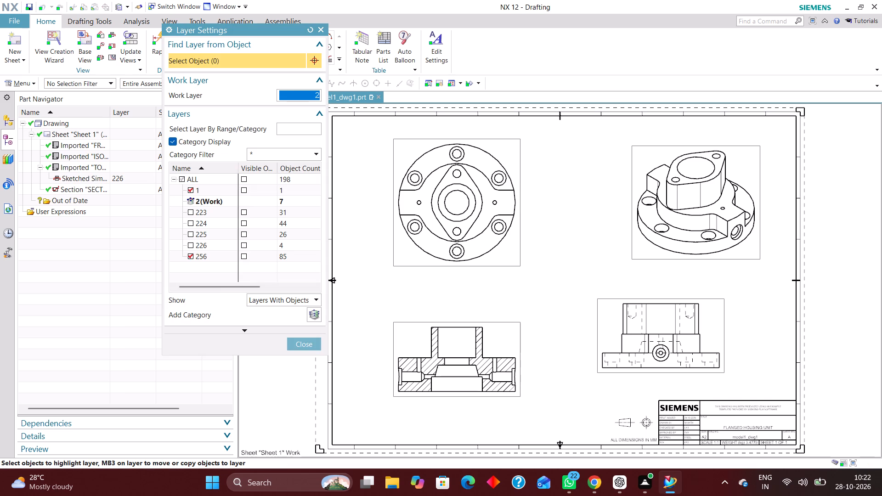
click(181, 177)
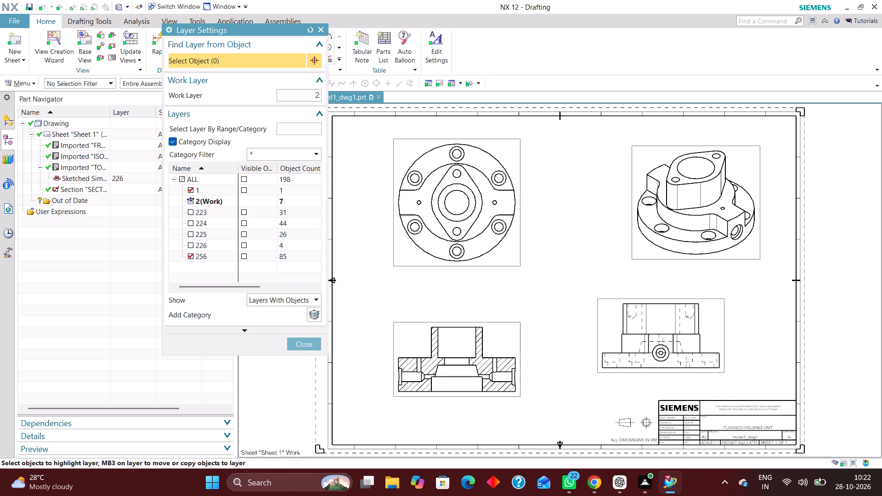
click(244, 175)
click(302, 343)
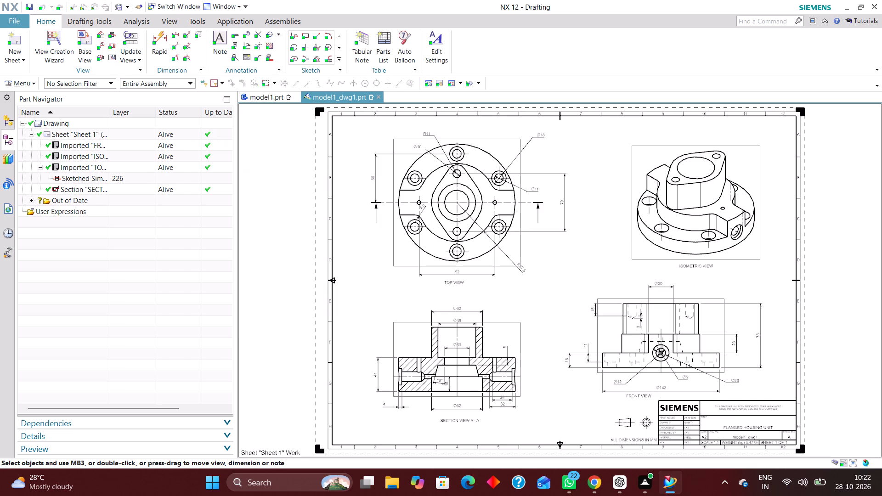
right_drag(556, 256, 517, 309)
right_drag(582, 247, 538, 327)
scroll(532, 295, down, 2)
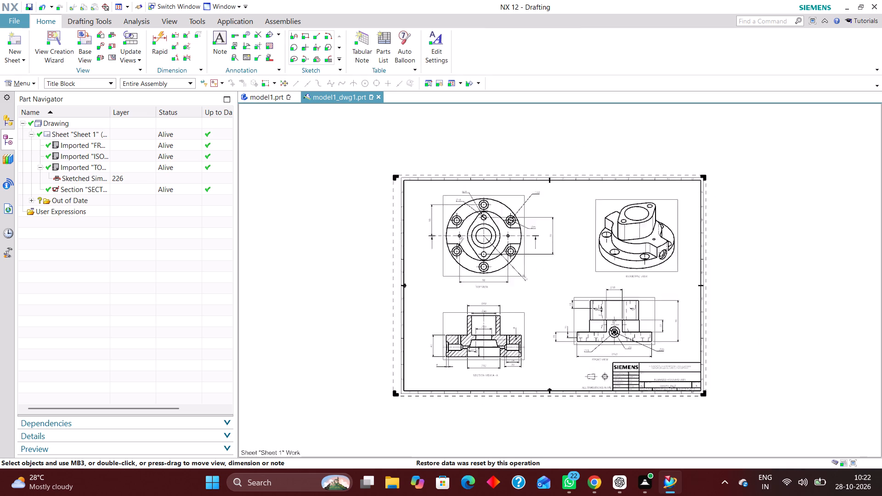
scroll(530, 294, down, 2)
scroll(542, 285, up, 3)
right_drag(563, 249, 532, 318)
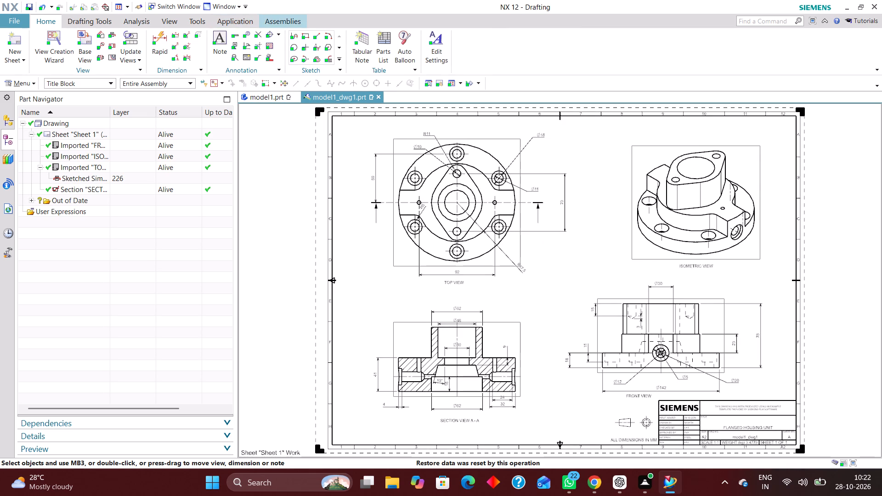
Switch to the model1.prt part and stop the journal recording.
click(268, 96)
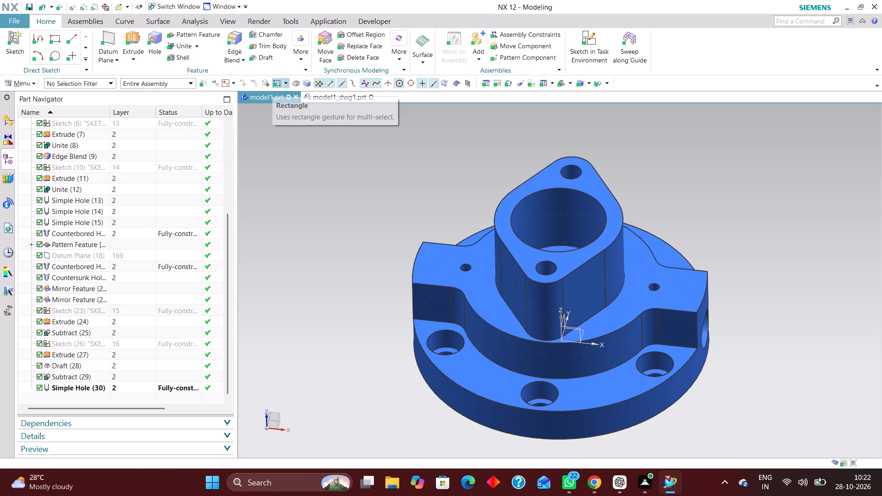
click(376, 23)
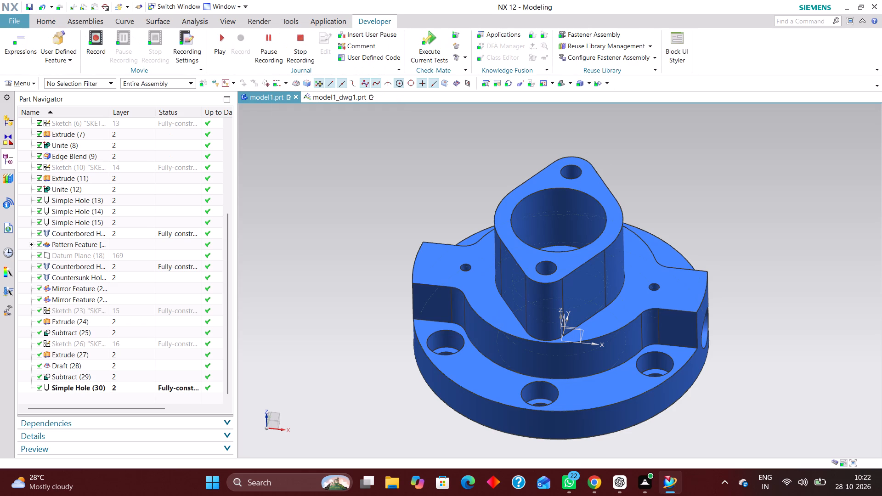
click(301, 43)
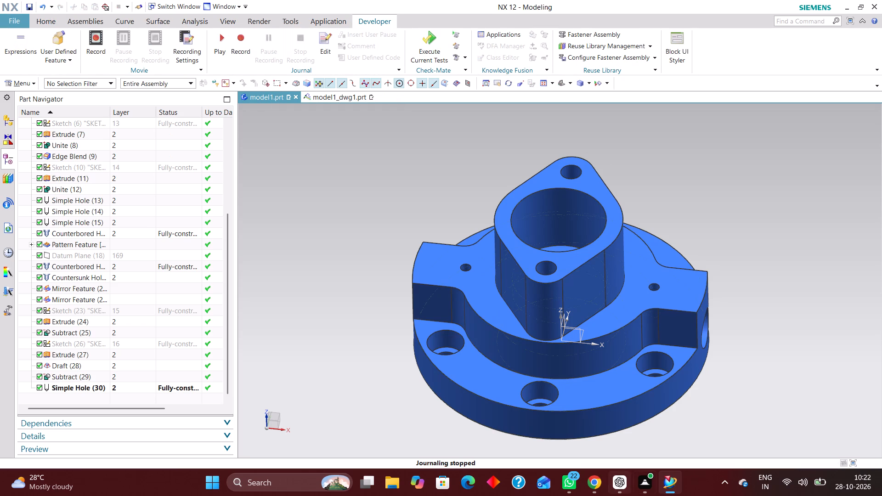